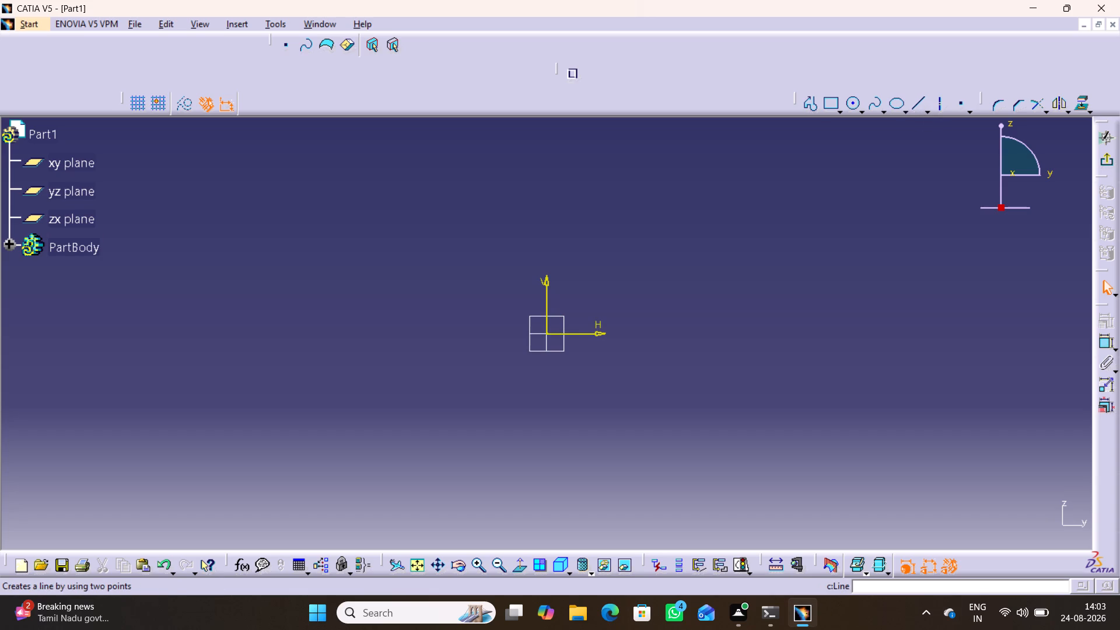
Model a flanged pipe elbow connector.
Sketch an open profile from the origin: a vertical line about 31 mm downward, a tangent arc, and a sloping line about 40 mm long.
{"action": "left_click", "coordinate": [810, 105]}
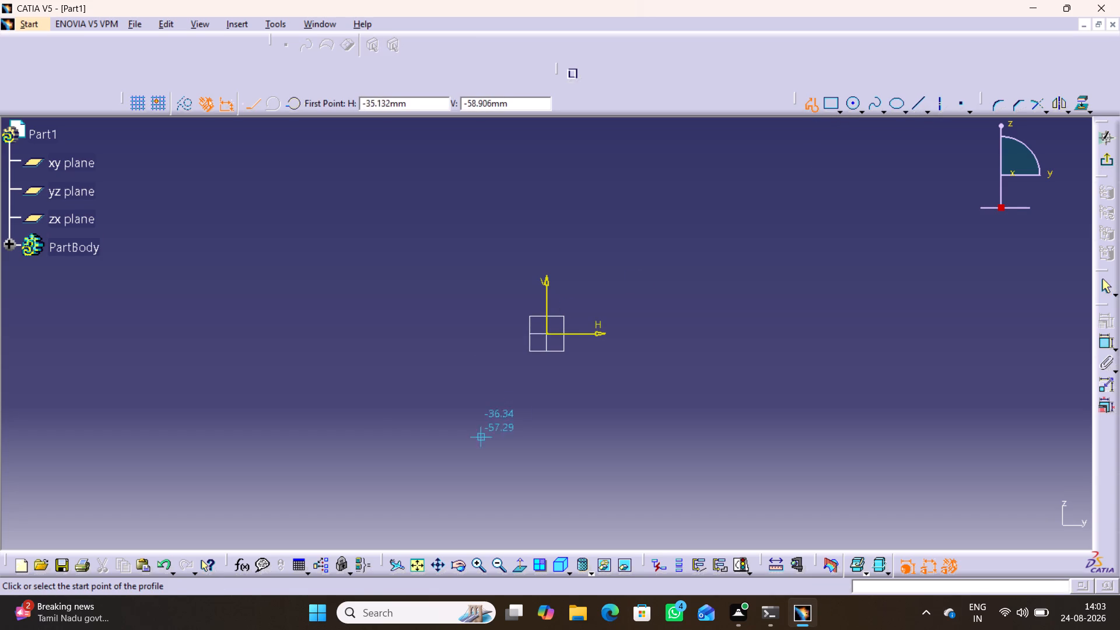
{"action": "left_click", "coordinate": [547, 335]}
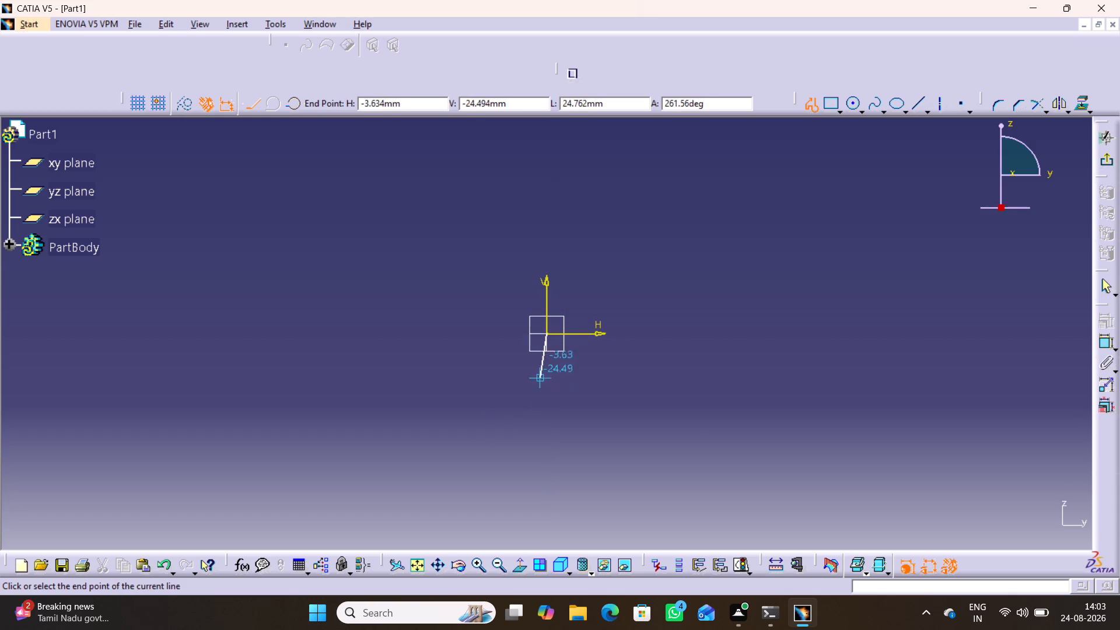
{"action": "left_click", "coordinate": [545, 390]}
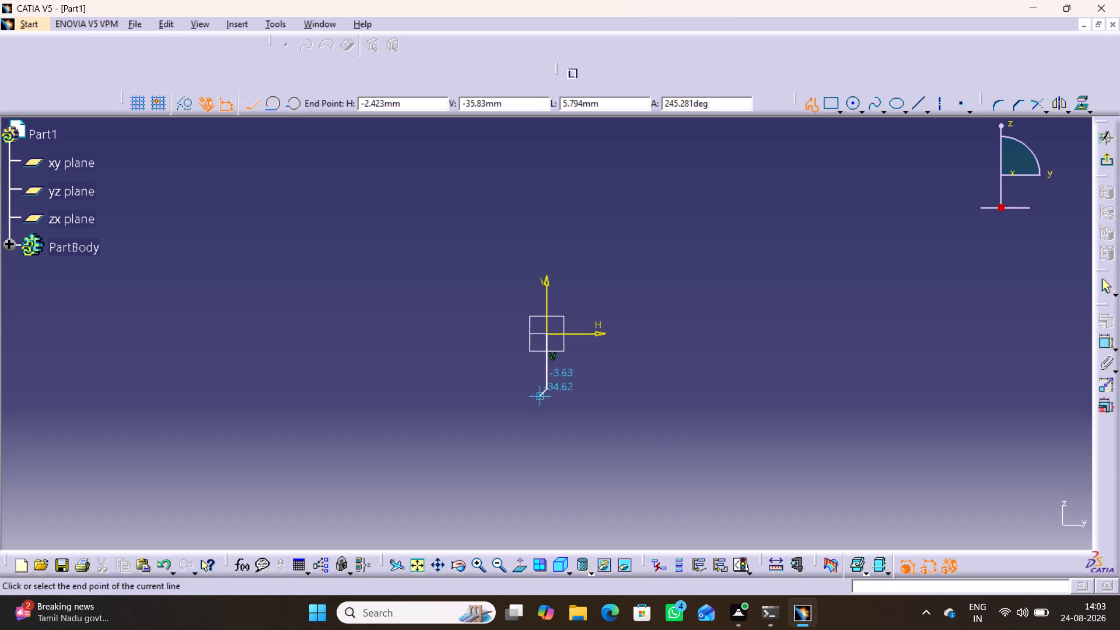
{"action": "left_click_drag", "start_coordinate": [545, 386], "coordinate": [591, 454]}
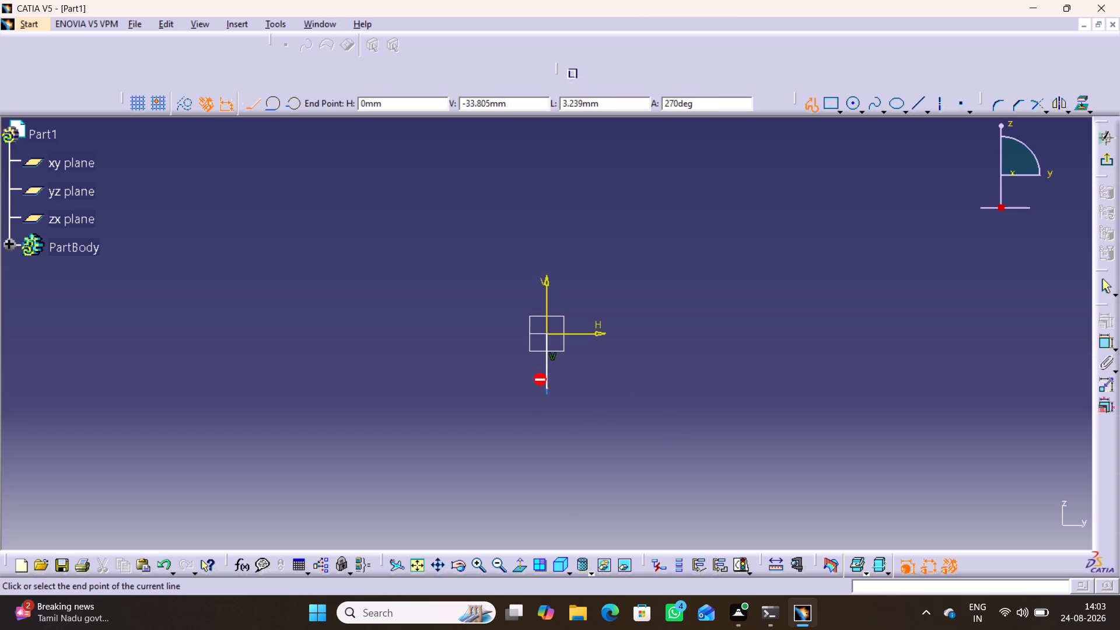
{"action": "left_click_drag", "start_coordinate": [591, 454], "coordinate": [622, 468]}
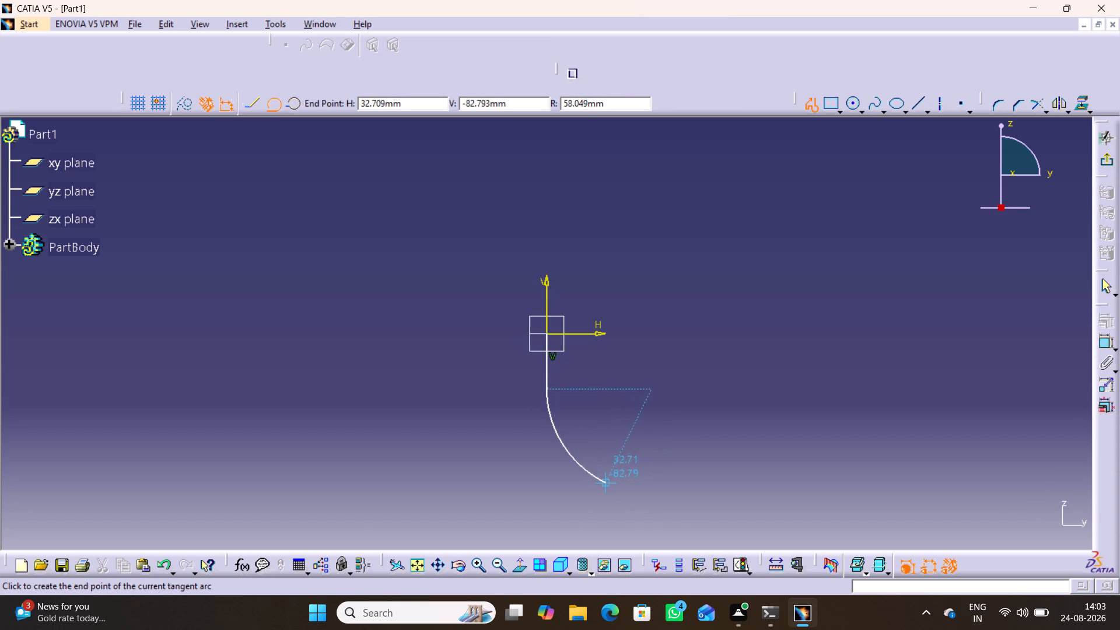
{"action": "left_click", "coordinate": [614, 479]}
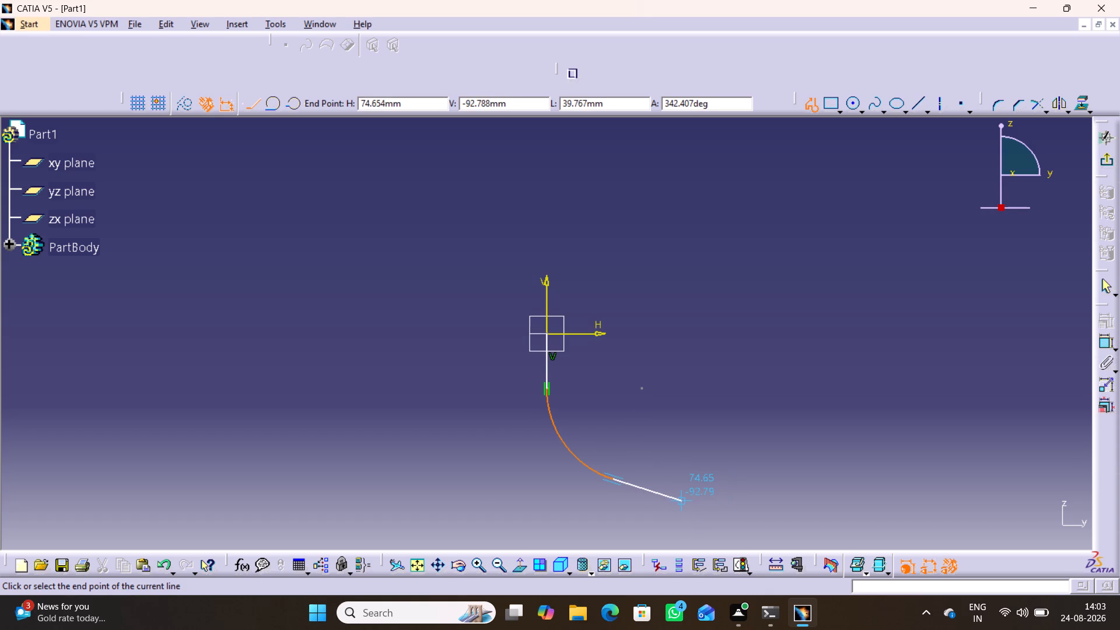
{"action": "left_click", "coordinate": [684, 494]}
{"action": "right_click", "coordinate": [769, 352]}
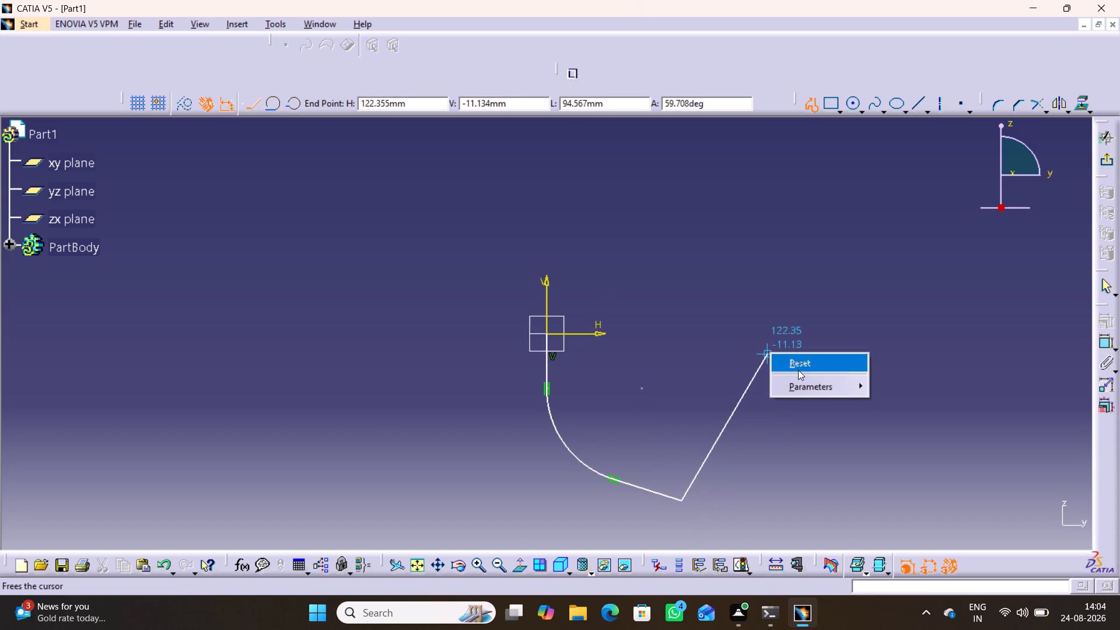
{"action": "left_click", "coordinate": [1105, 285]}
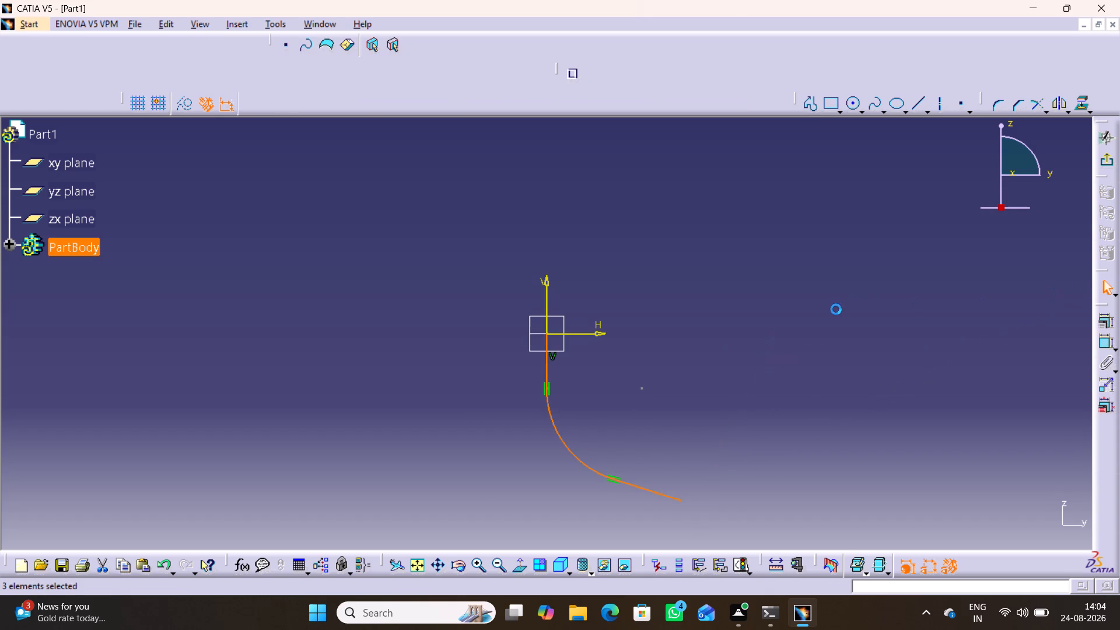
{"action": "left_click", "coordinate": [834, 314]}
{"action": "left_click", "coordinate": [590, 499]}
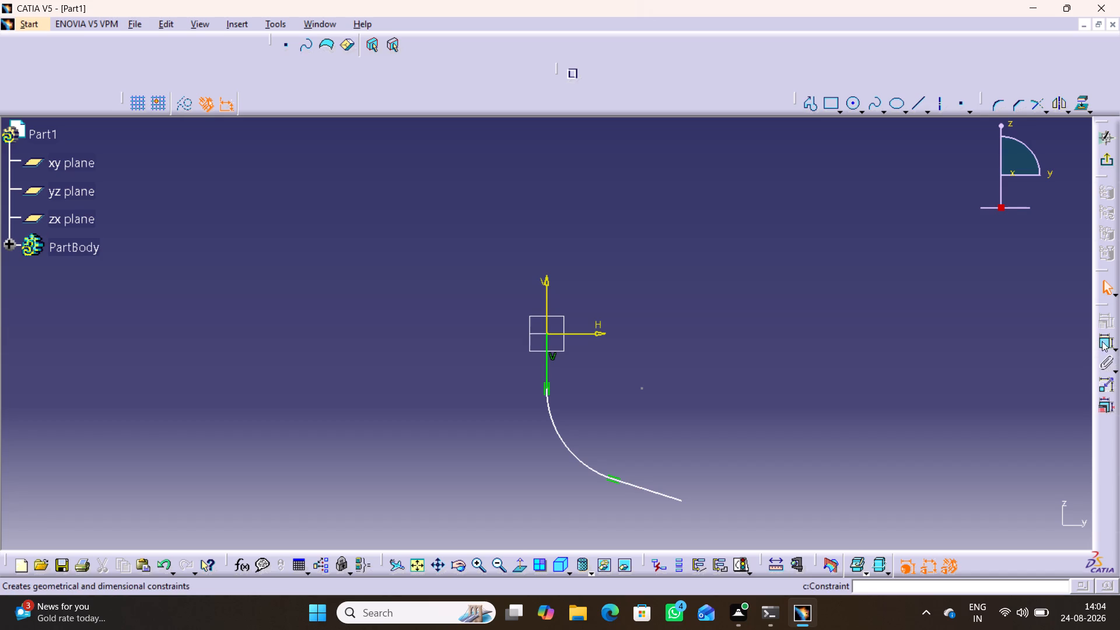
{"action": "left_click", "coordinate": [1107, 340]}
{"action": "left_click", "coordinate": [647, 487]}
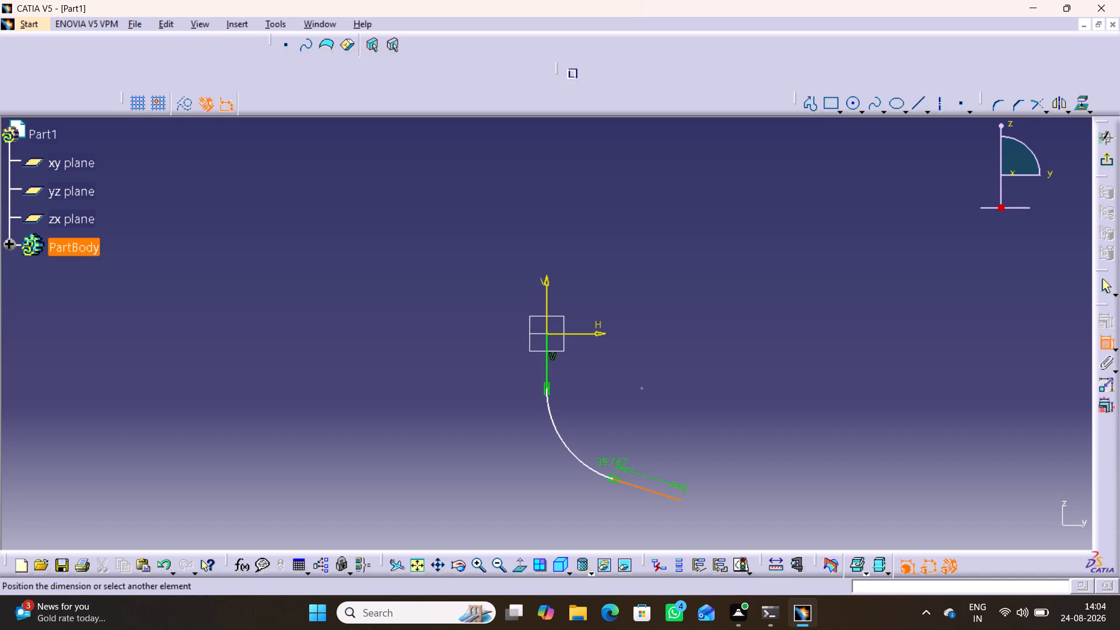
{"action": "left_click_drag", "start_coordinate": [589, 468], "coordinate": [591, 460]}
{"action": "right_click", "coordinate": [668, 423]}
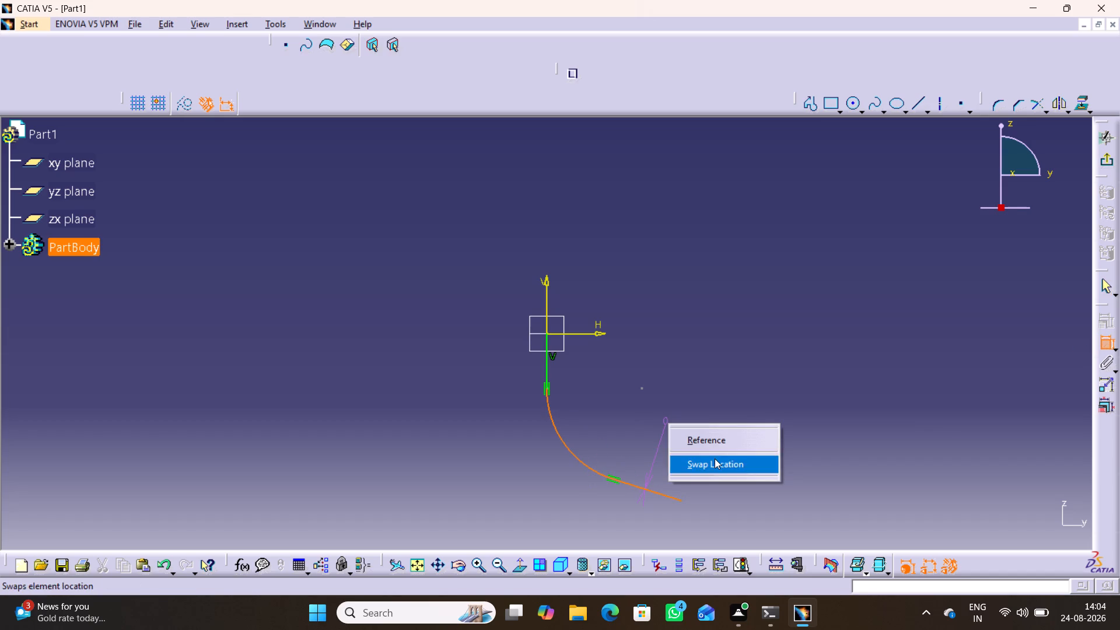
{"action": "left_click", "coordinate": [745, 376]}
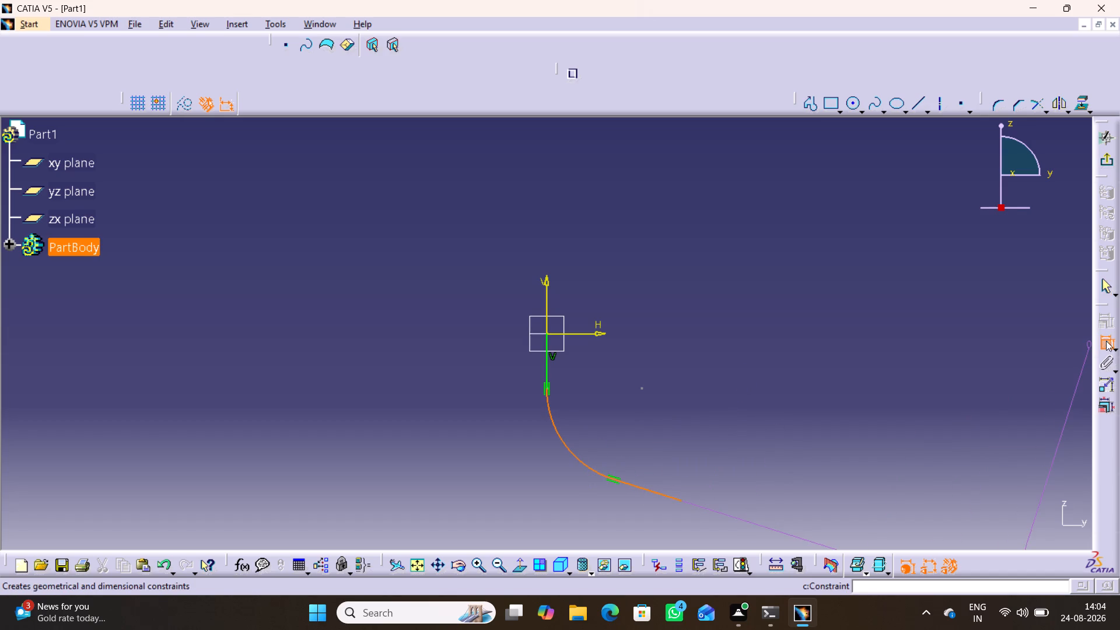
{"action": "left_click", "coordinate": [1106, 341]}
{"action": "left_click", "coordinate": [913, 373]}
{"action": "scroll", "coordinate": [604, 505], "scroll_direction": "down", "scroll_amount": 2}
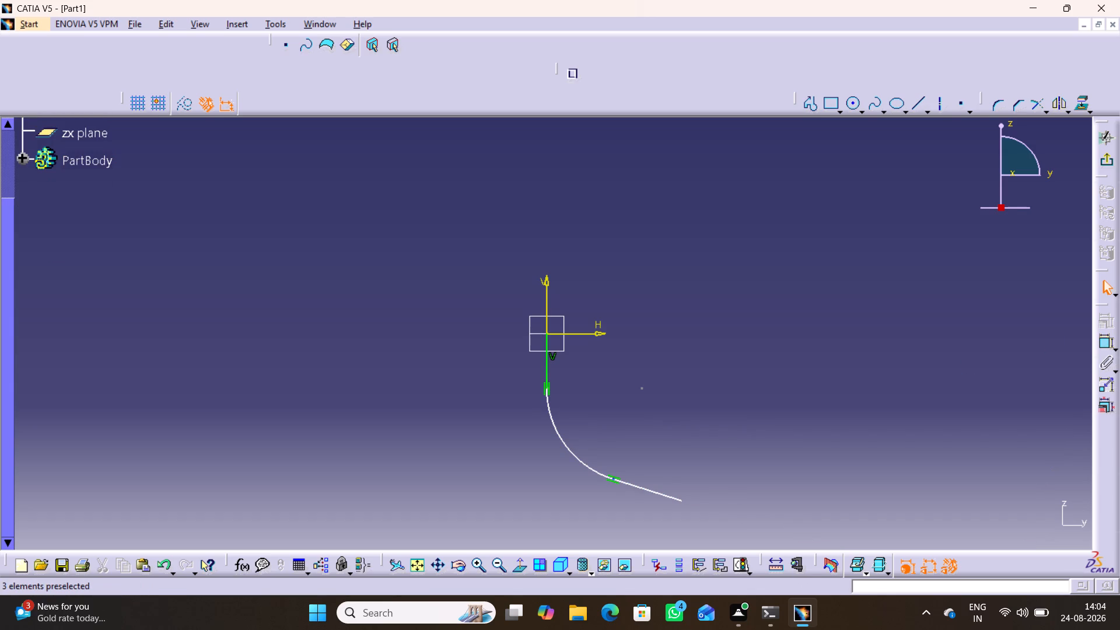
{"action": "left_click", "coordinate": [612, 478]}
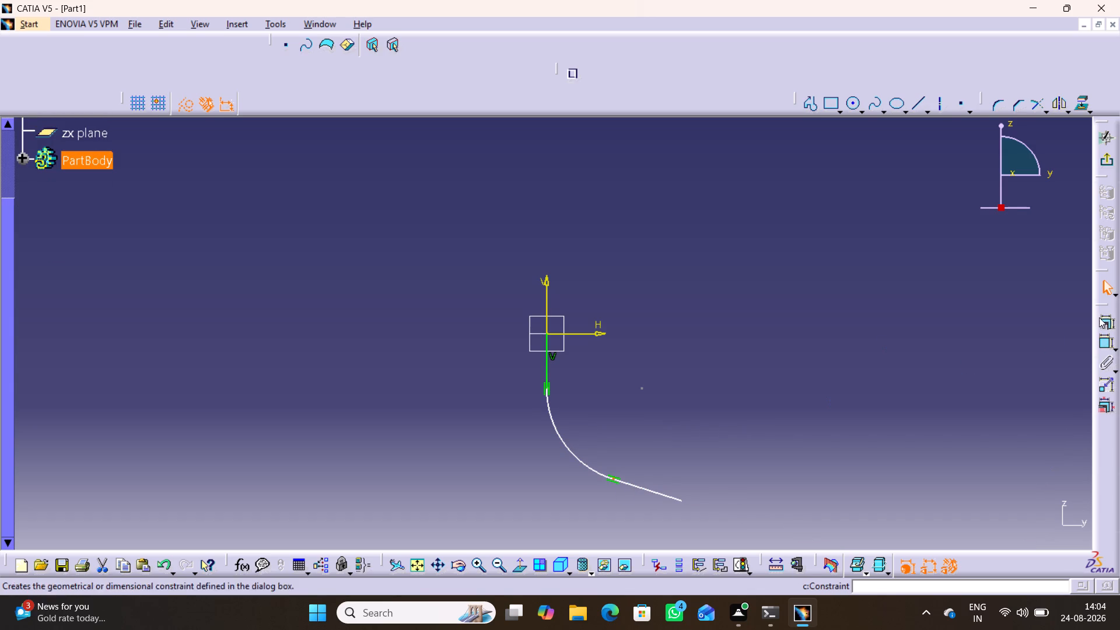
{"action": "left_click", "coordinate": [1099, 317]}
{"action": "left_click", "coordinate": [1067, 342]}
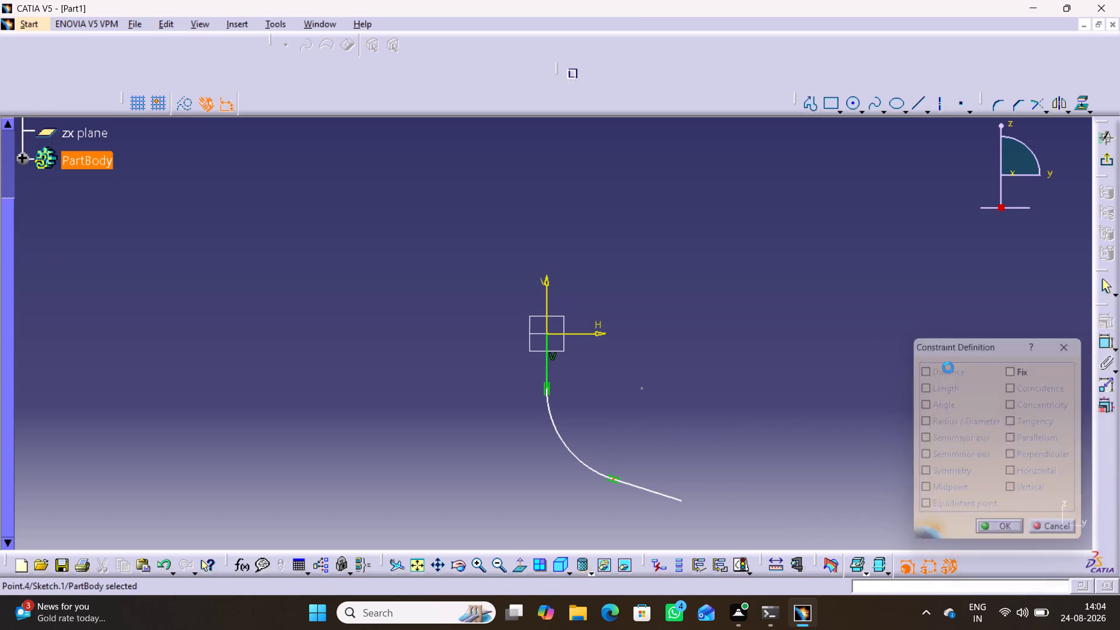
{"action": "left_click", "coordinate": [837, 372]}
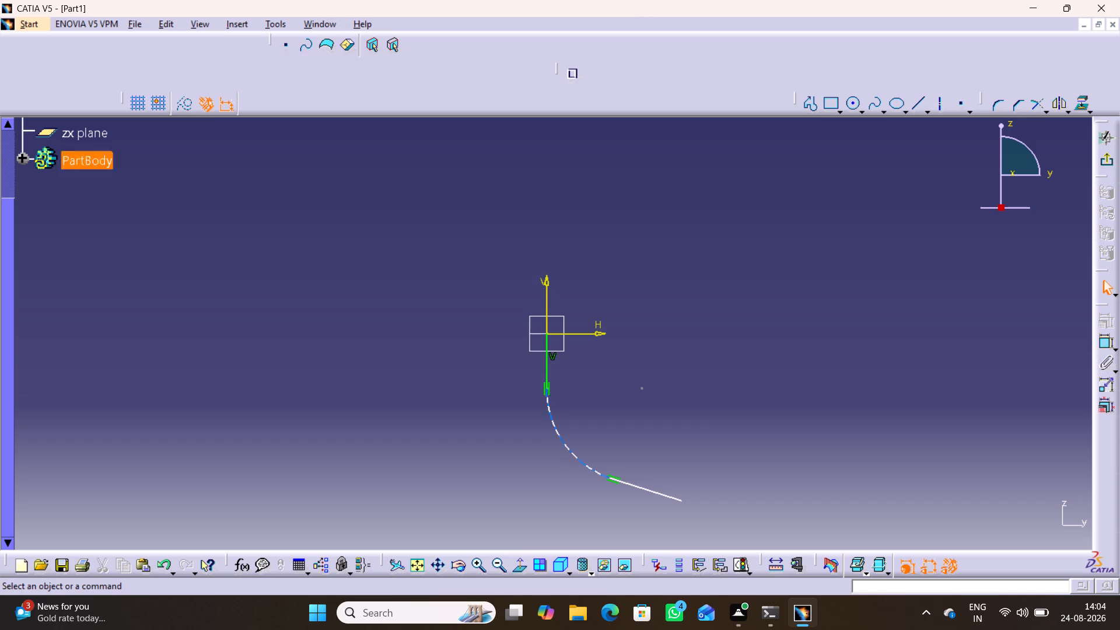
Dimension the sloping line at the lower end of the profile and set its length to 47 mm.
{"action": "scroll", "coordinate": [621, 493], "scroll_direction": "up", "scroll_amount": 1}
{"action": "scroll", "coordinate": [621, 492], "scroll_direction": "down", "scroll_amount": 1}
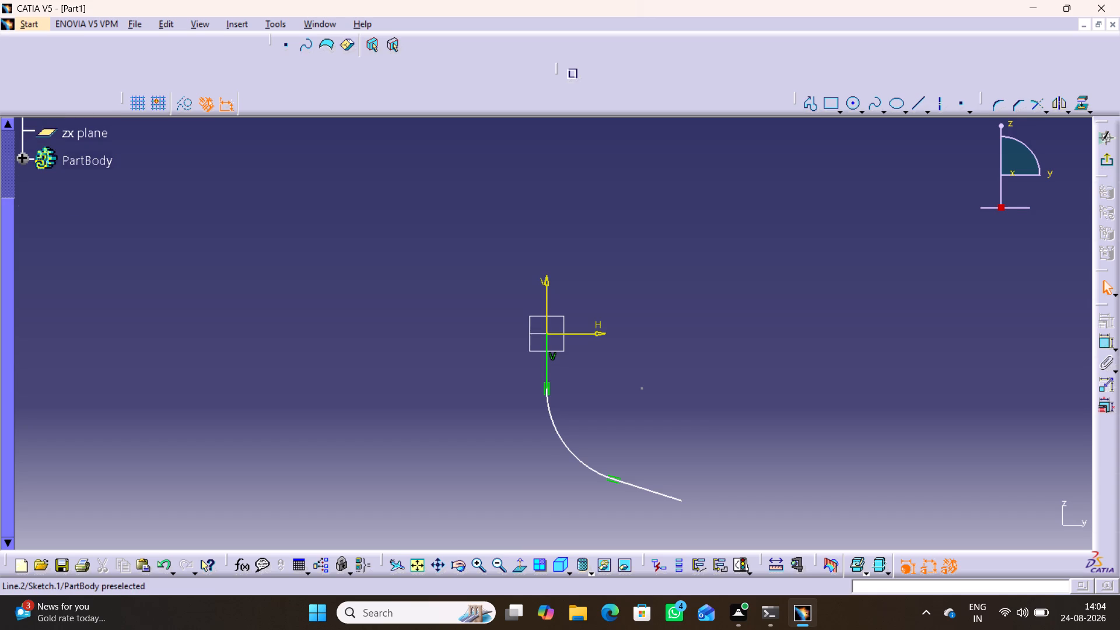
{"action": "middle_click_drag", "start_coordinate": [670, 402], "coordinate": [650, 334]}
{"action": "left_click", "coordinate": [705, 369]}
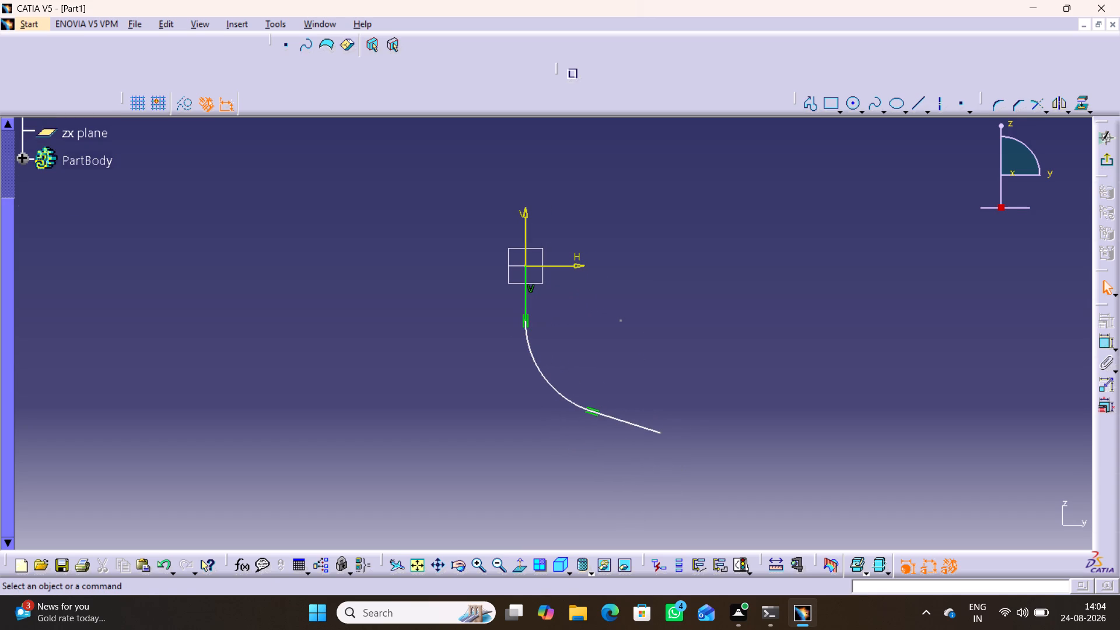
{"action": "right_click_drag", "start_coordinate": [727, 460], "coordinate": [731, 351]}
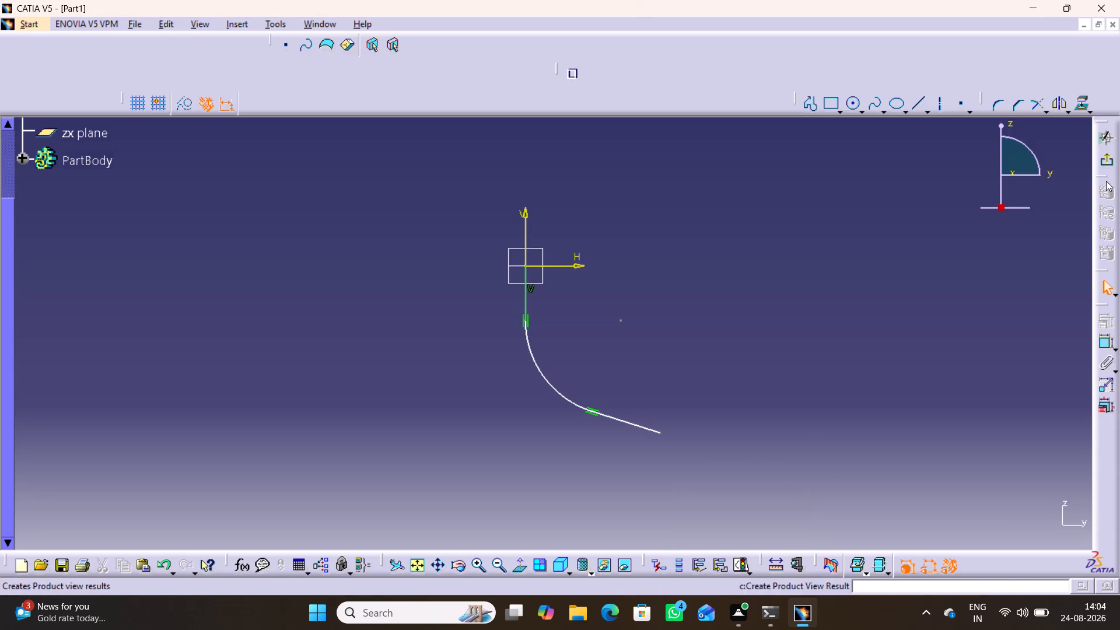
{"action": "left_click", "coordinate": [1103, 338]}
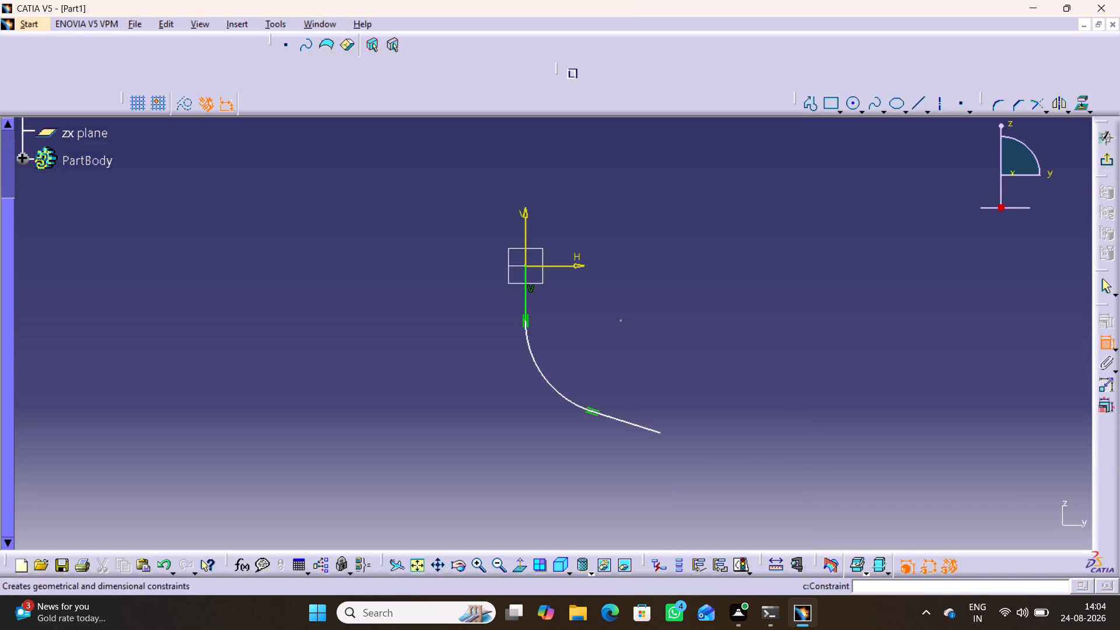
{"action": "left_click", "coordinate": [629, 423]}
{"action": "left_click", "coordinate": [614, 462]}
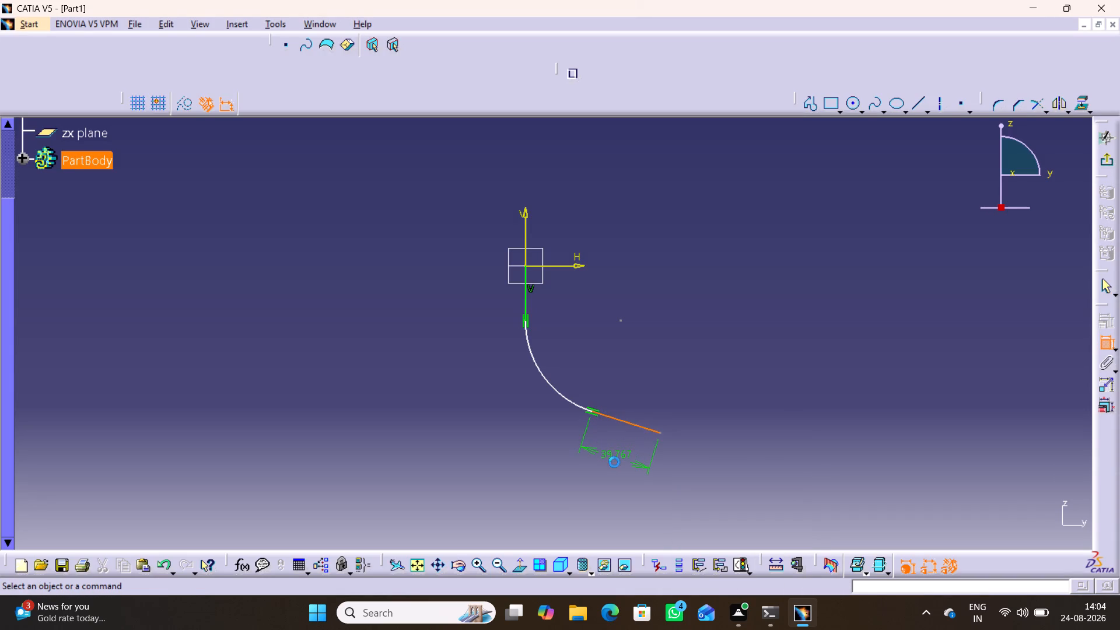
{"action": "double_click", "coordinate": [612, 454]}
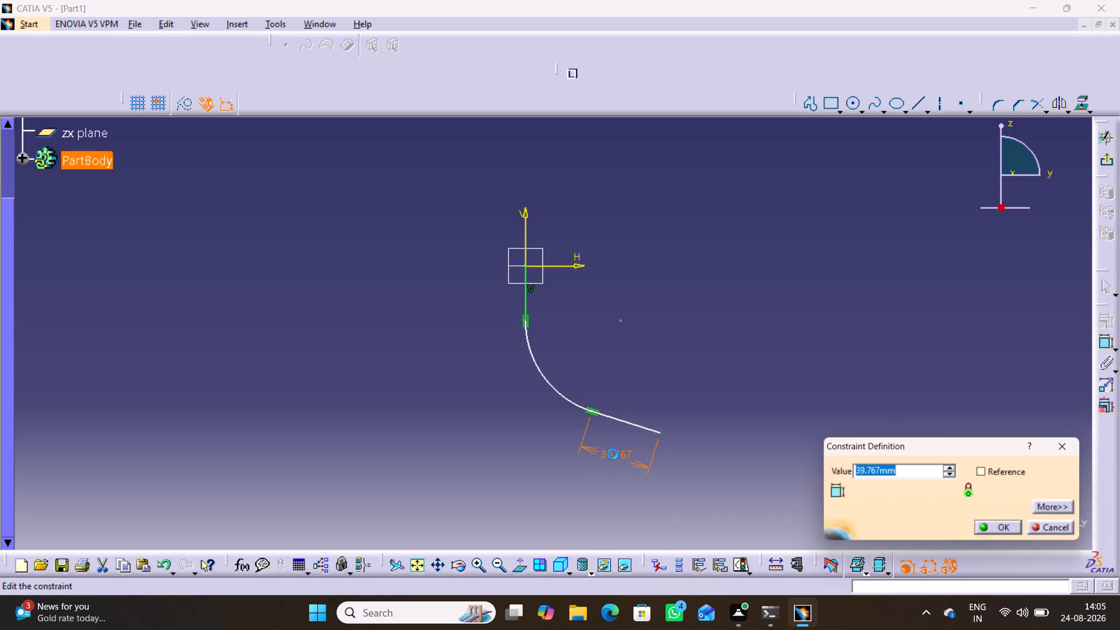
{"action": "type", "text": "47"}
{"action": "key", "text": "Return"}
{"action": "left_click", "coordinate": [699, 311]}
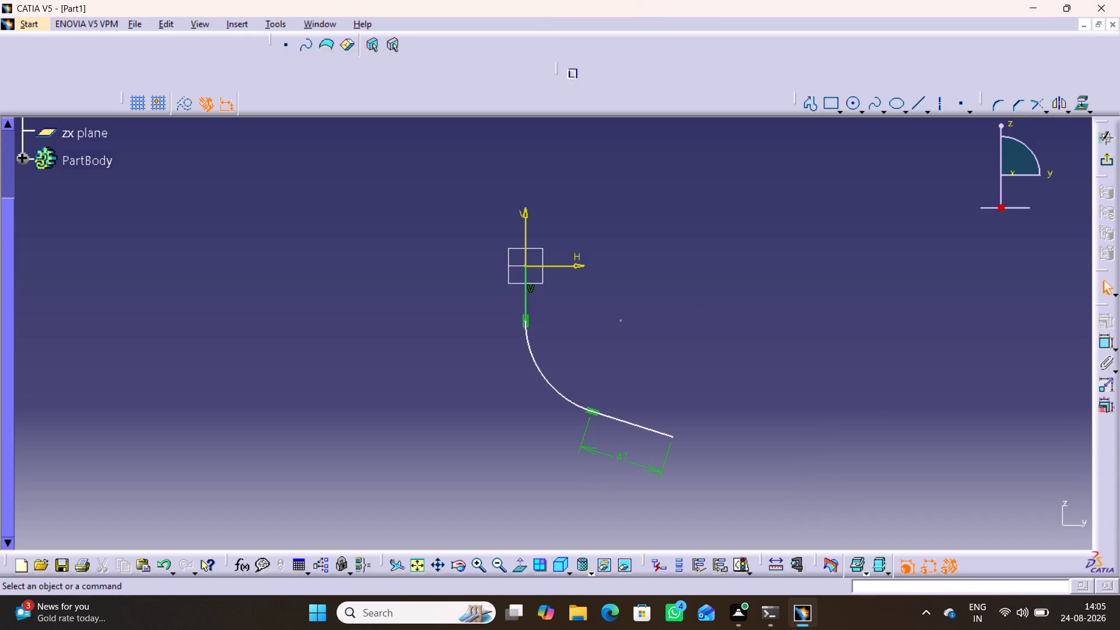
Dimension the vertical line below the origin and set its length to 37 mm.
{"action": "left_click", "coordinate": [525, 300]}
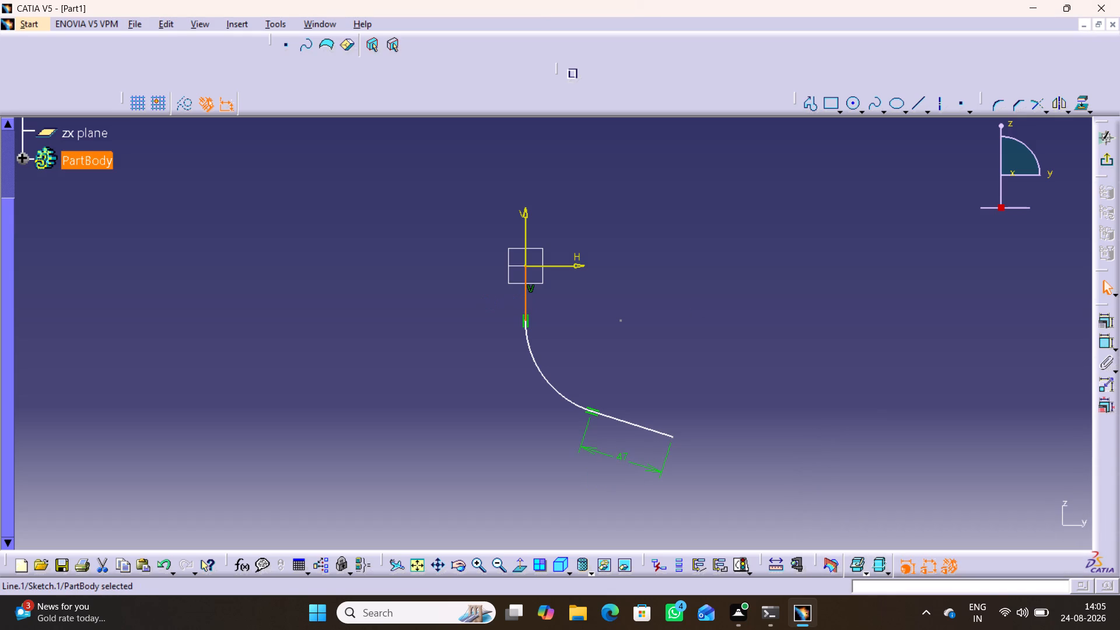
{"action": "left_click", "coordinate": [1108, 341]}
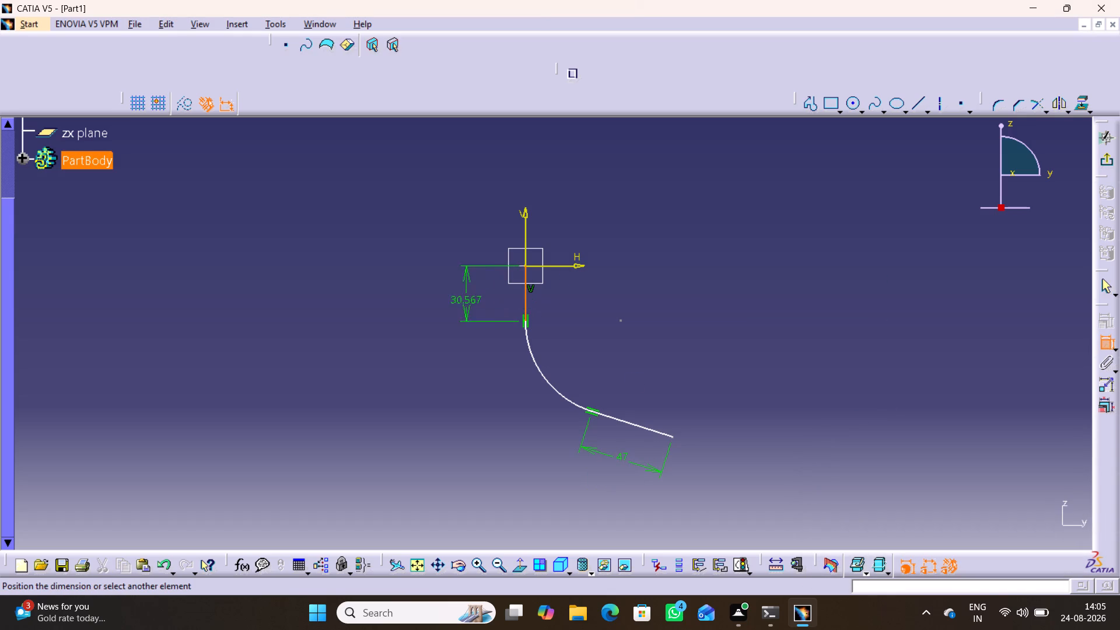
{"action": "left_click", "coordinate": [440, 295]}
{"action": "double_click", "coordinate": [435, 293]}
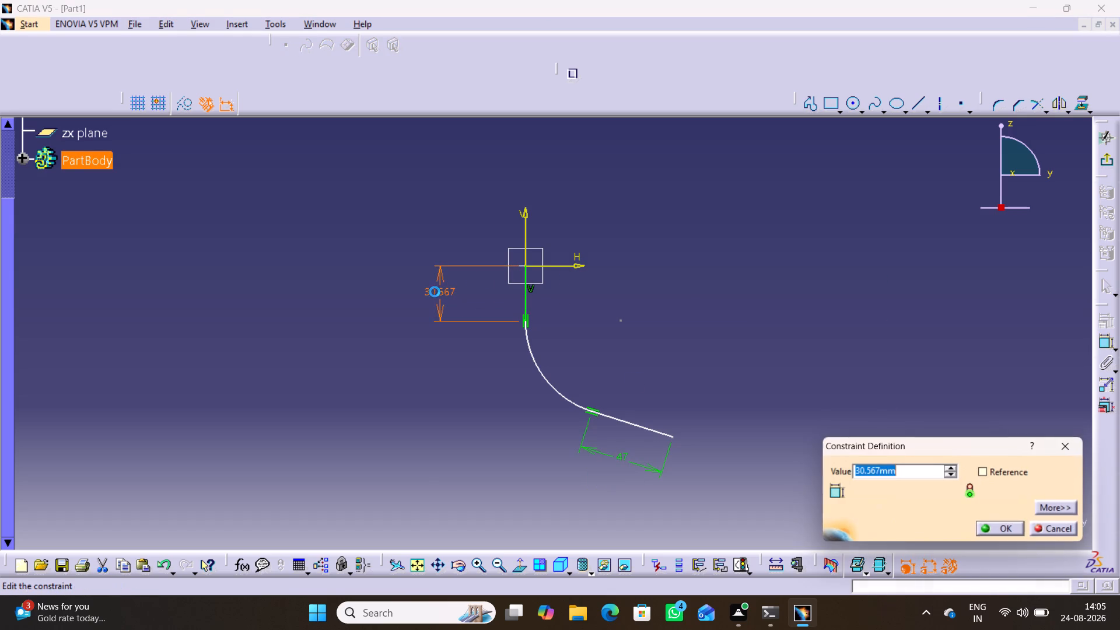
{"action": "key", "text": "3"}
{"action": "key", "text": "7"}
{"action": "key", "text": "Return"}
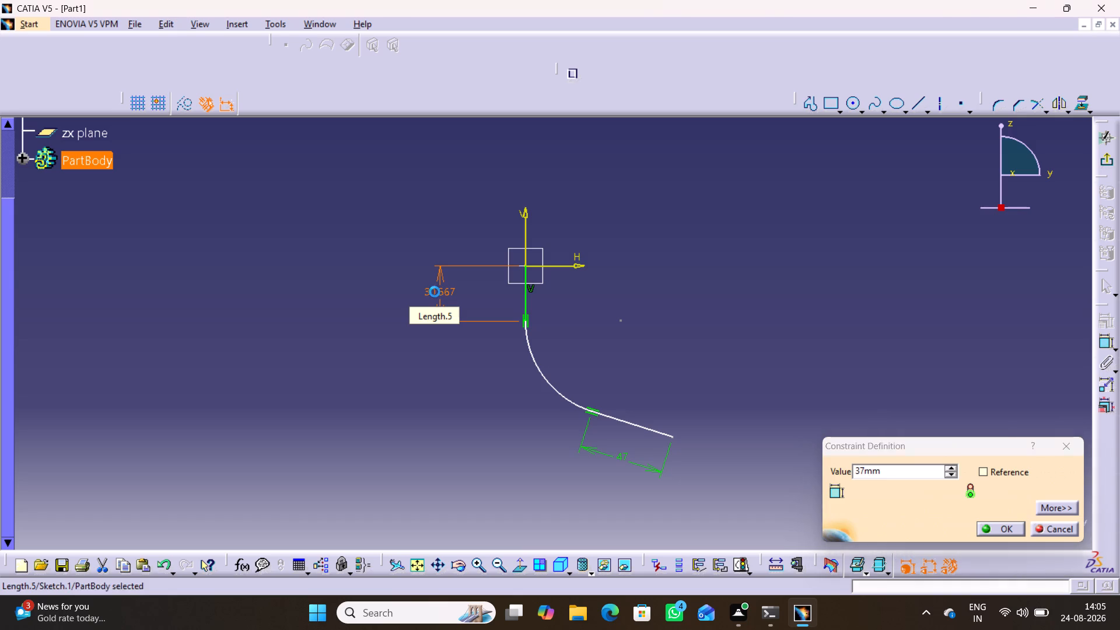
{"action": "left_click", "coordinate": [698, 294]}
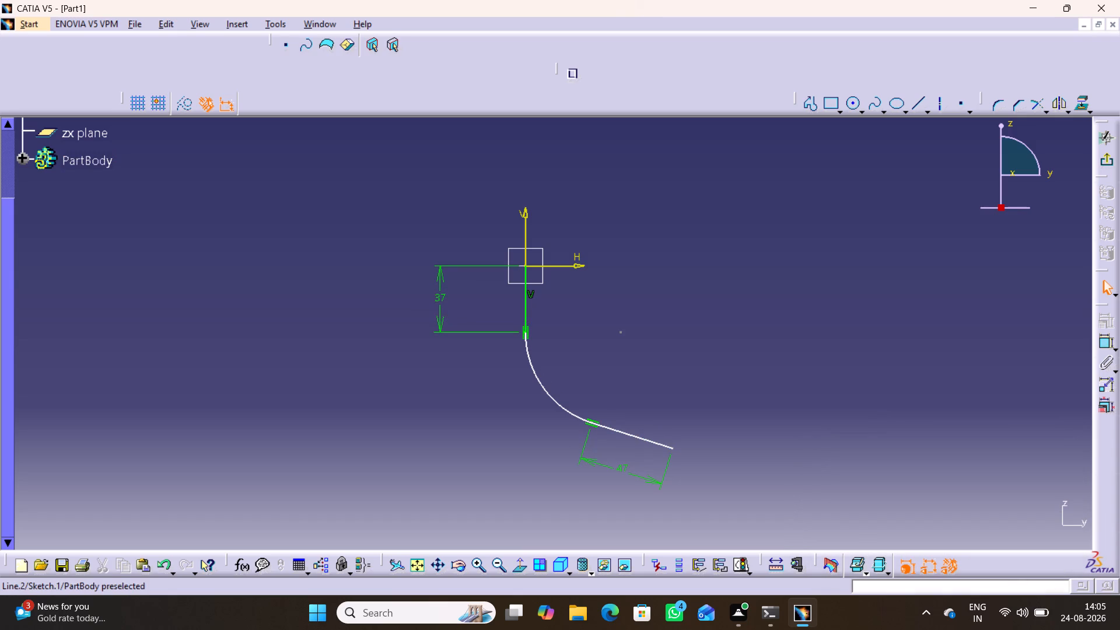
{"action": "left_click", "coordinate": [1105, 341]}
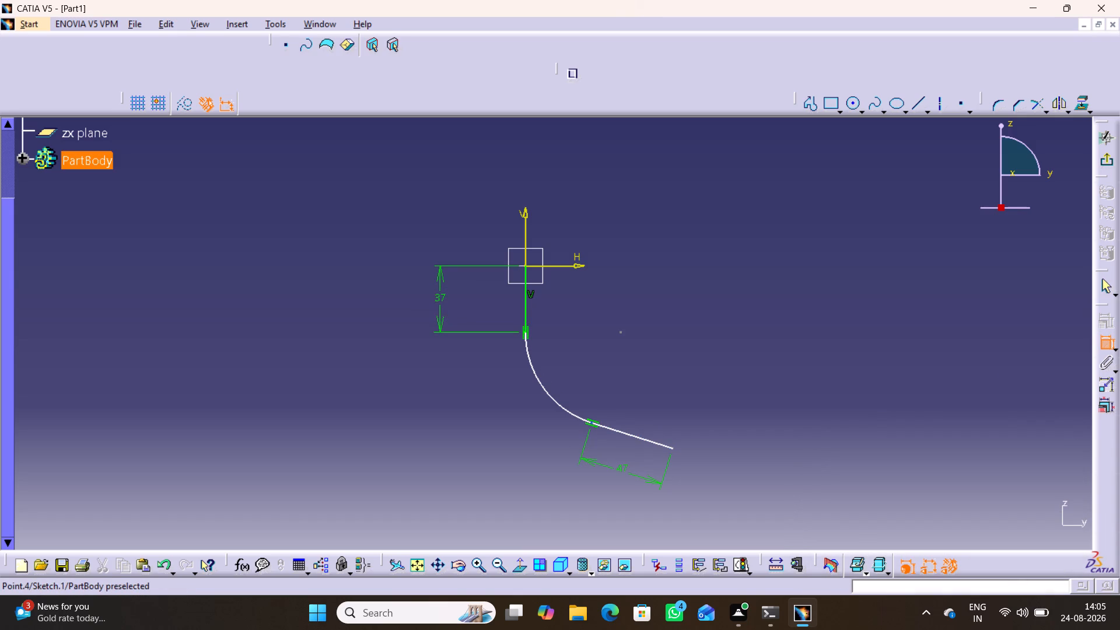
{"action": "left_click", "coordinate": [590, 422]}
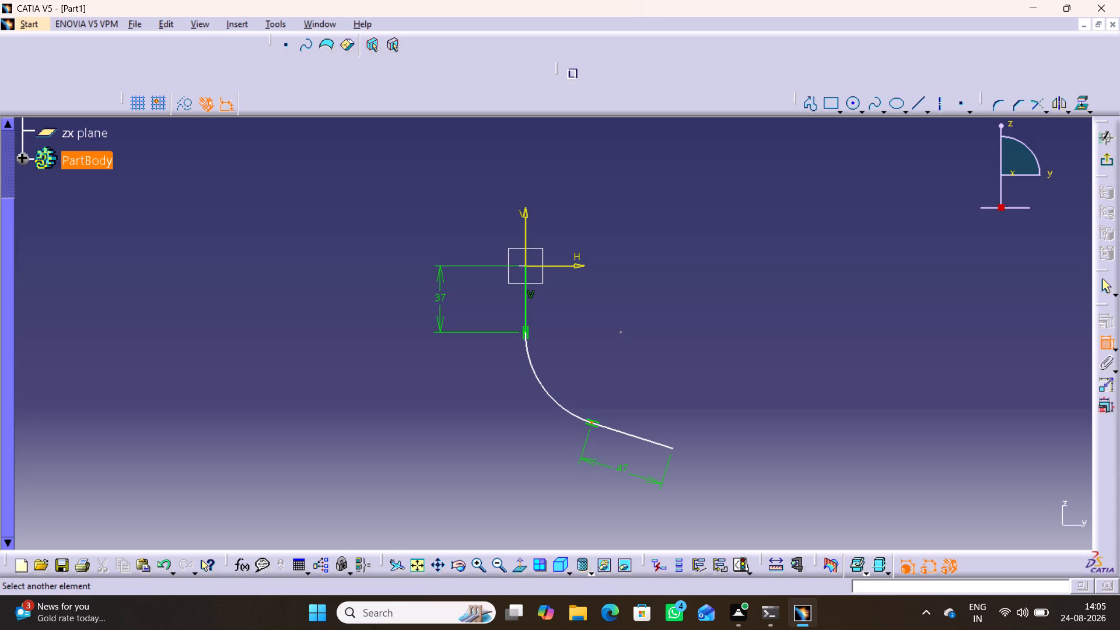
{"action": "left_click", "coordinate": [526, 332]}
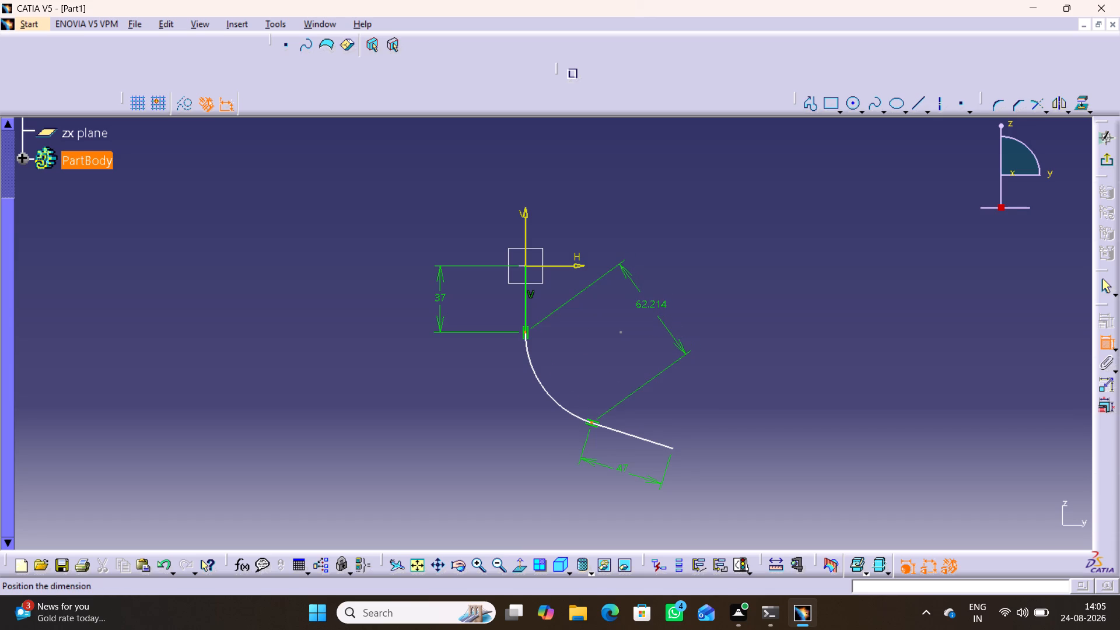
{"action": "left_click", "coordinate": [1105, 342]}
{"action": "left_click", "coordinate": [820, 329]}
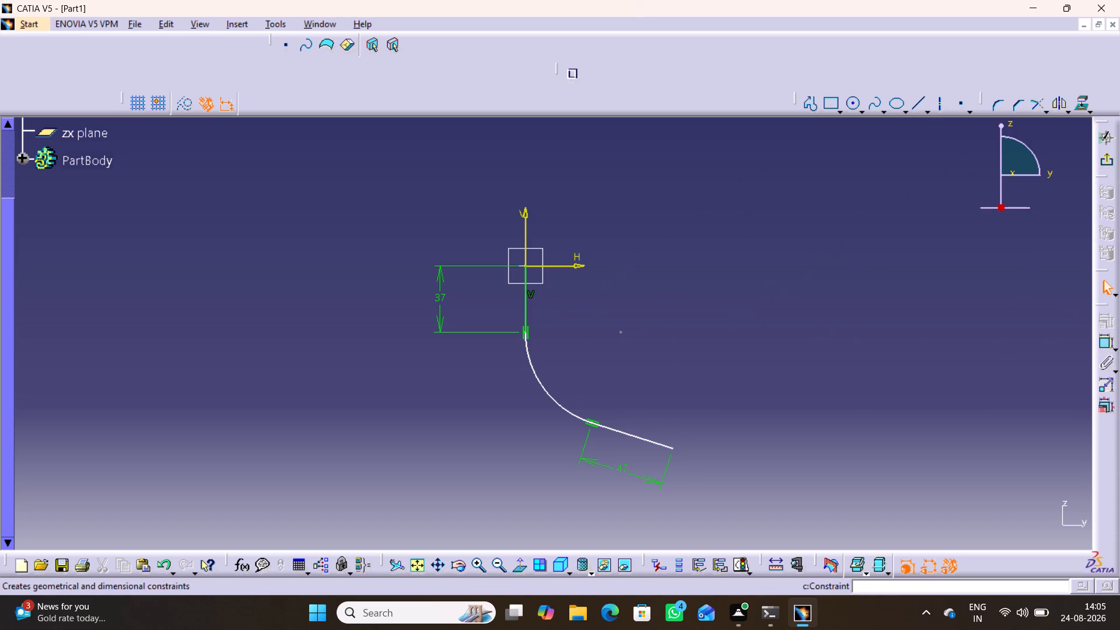
Draw a horizontal axis about 34 mm long through the joint between the vertical line and the arc.
{"action": "left_click", "coordinate": [939, 103]}
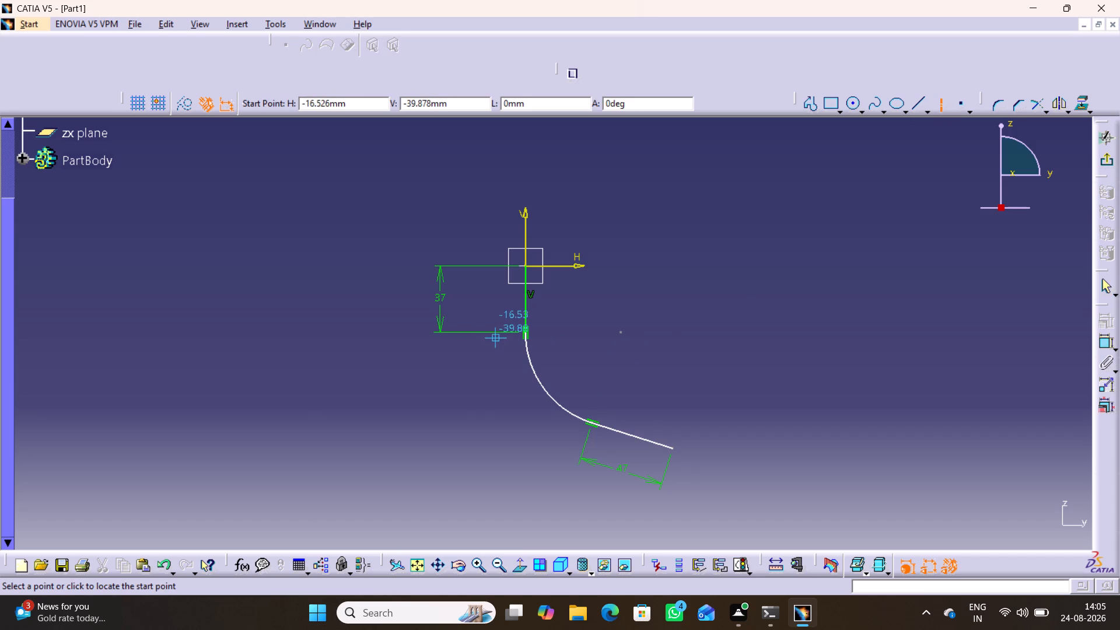
{"action": "left_click", "coordinate": [496, 331]}
{"action": "left_click", "coordinate": [558, 333]}
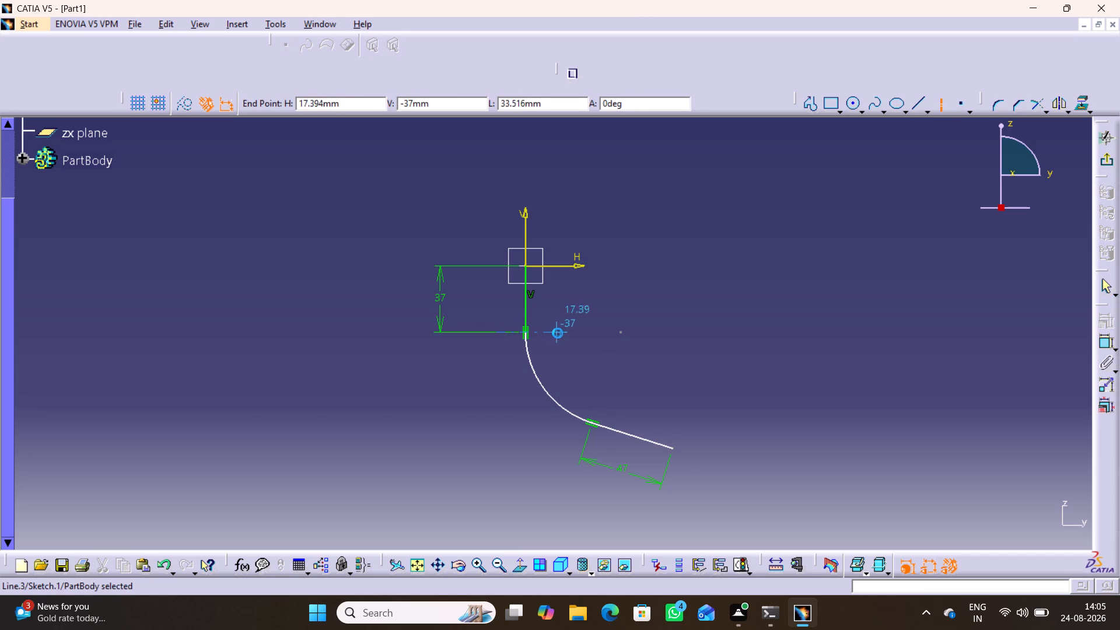
{"action": "left_click", "coordinate": [790, 256]}
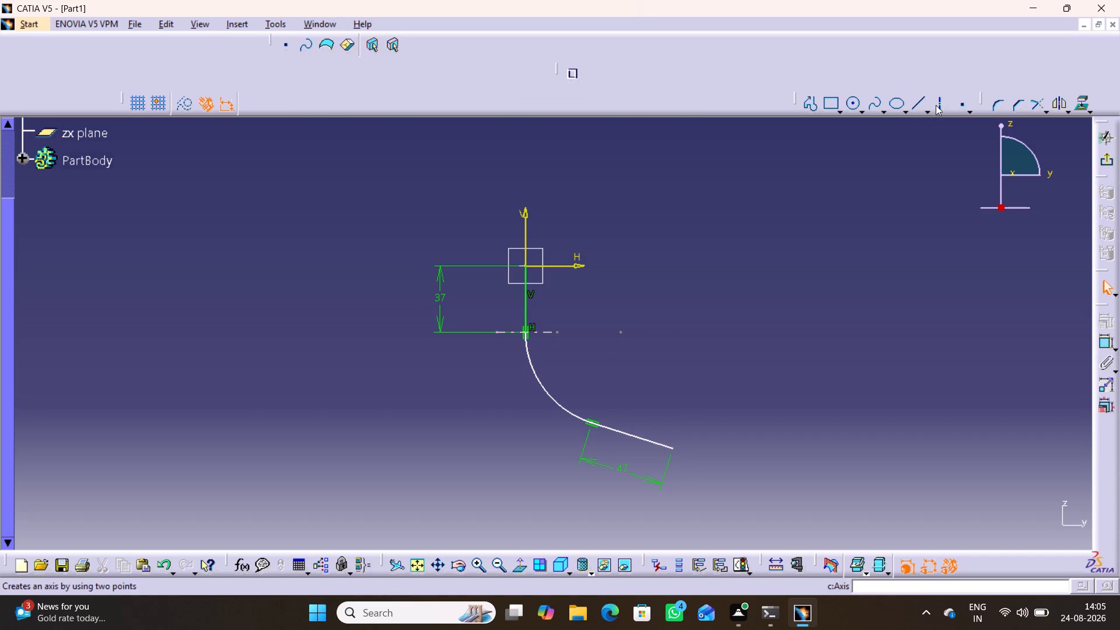
Draw an inclined axis about 31 mm long across the joint between the arc and the sloping line.
{"action": "left_click", "coordinate": [941, 102]}
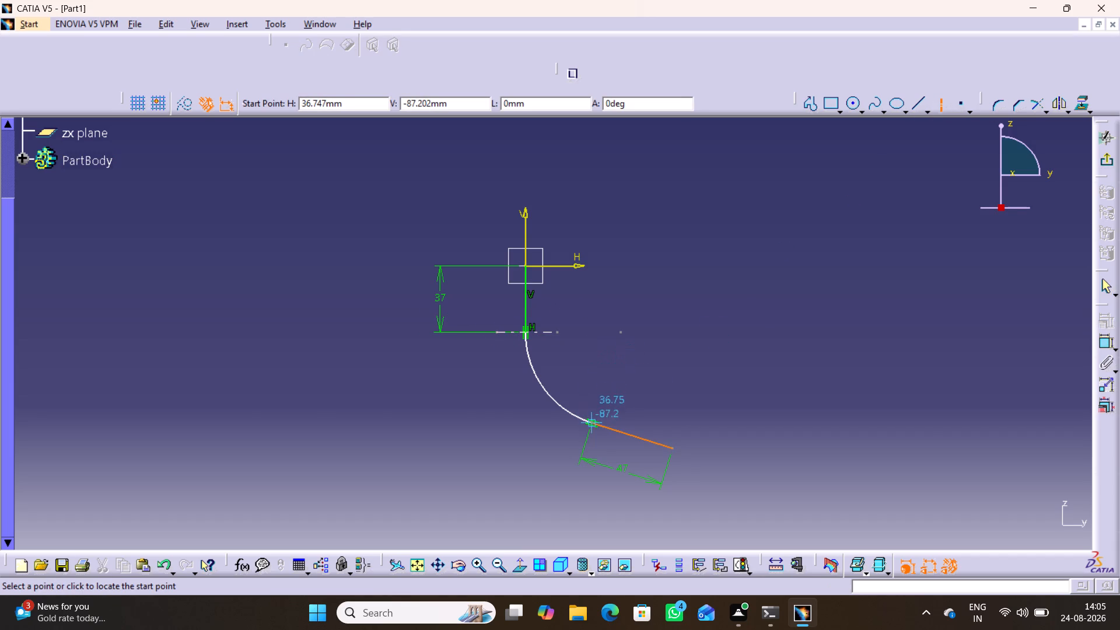
{"action": "left_click", "coordinate": [579, 457]}
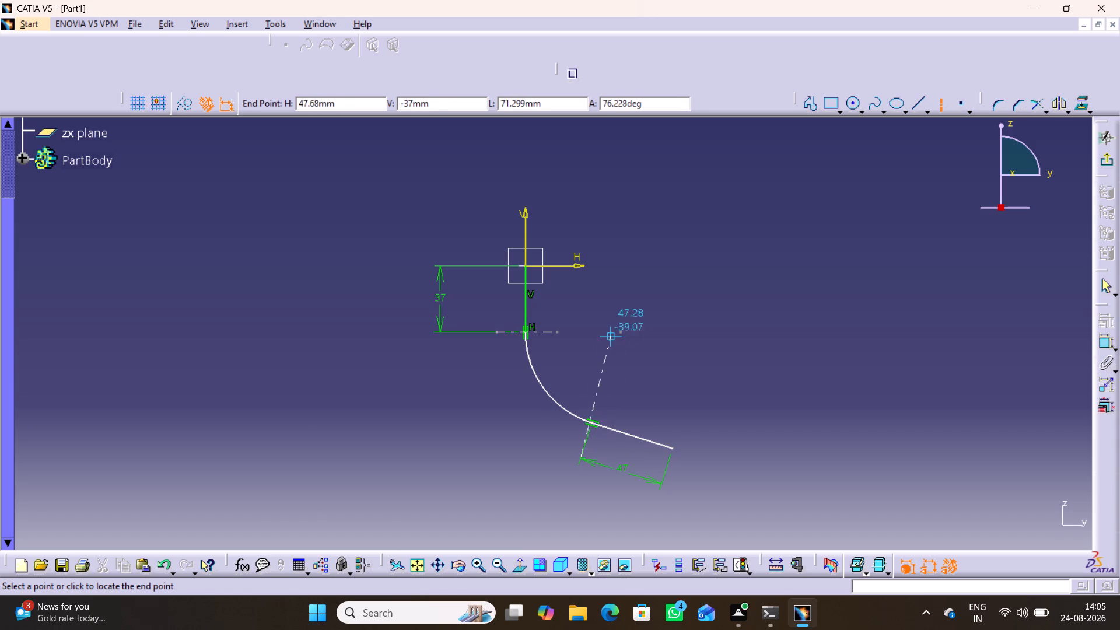
{"action": "left_click", "coordinate": [601, 406]}
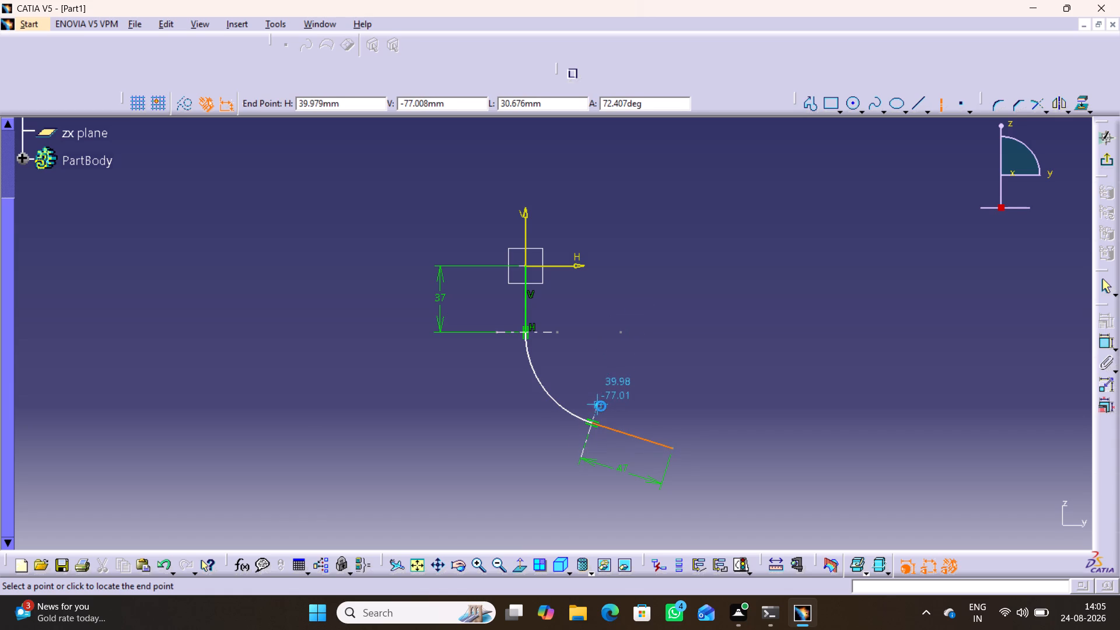
{"action": "left_click", "coordinate": [793, 326]}
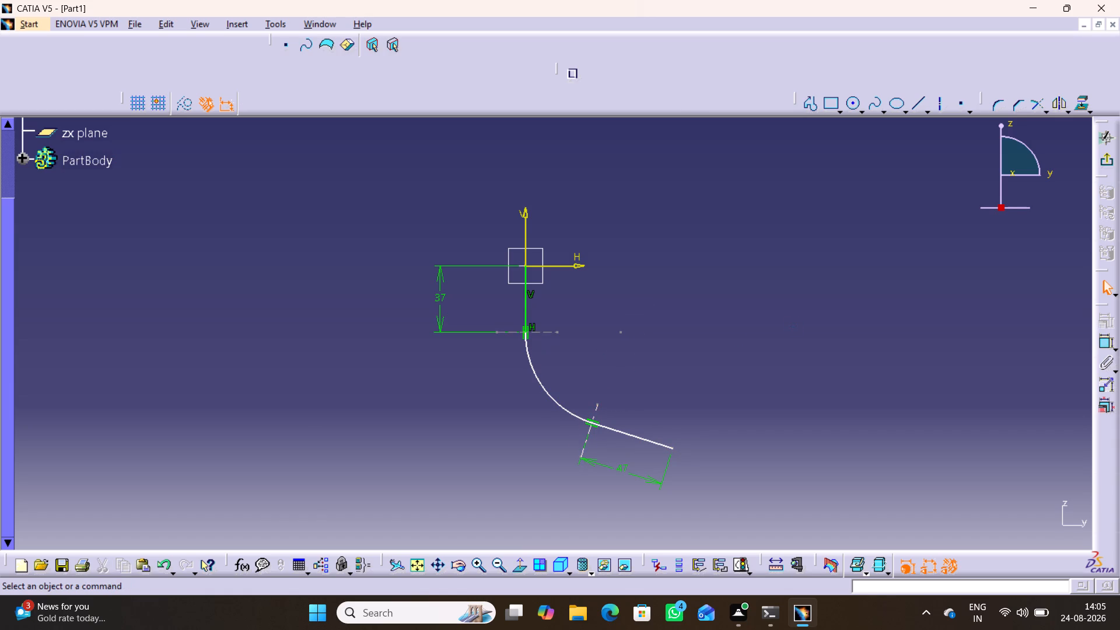
Dimension the angle between the inclined axis and the horizontal axis and set it to 45 degrees.
{"action": "left_click", "coordinate": [1101, 344]}
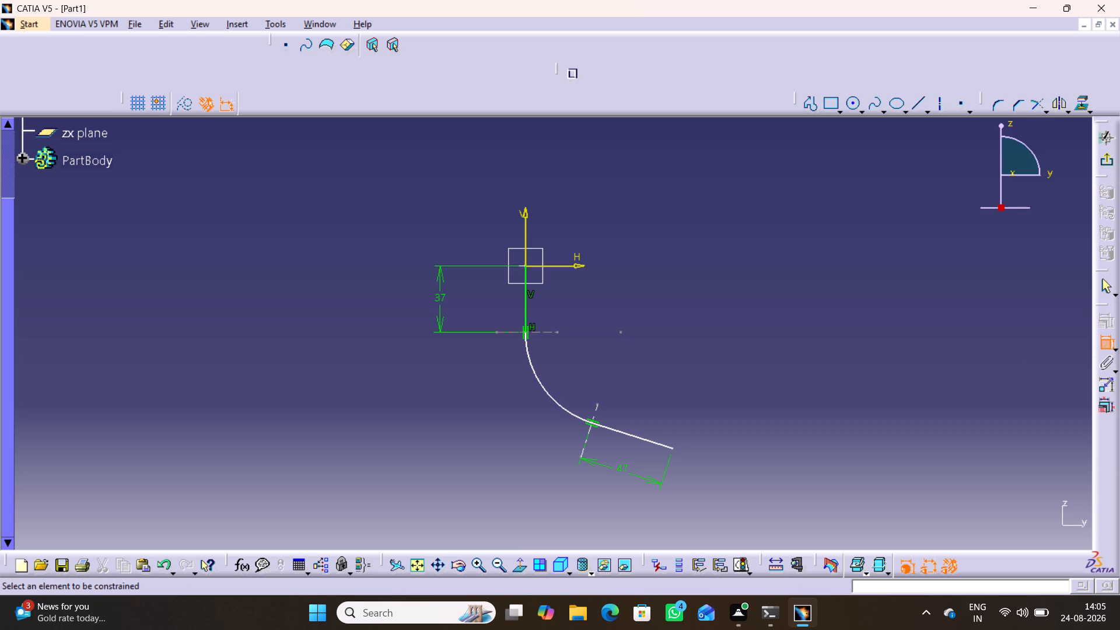
{"action": "left_click", "coordinate": [596, 411]}
{"action": "left_click", "coordinate": [545, 332]}
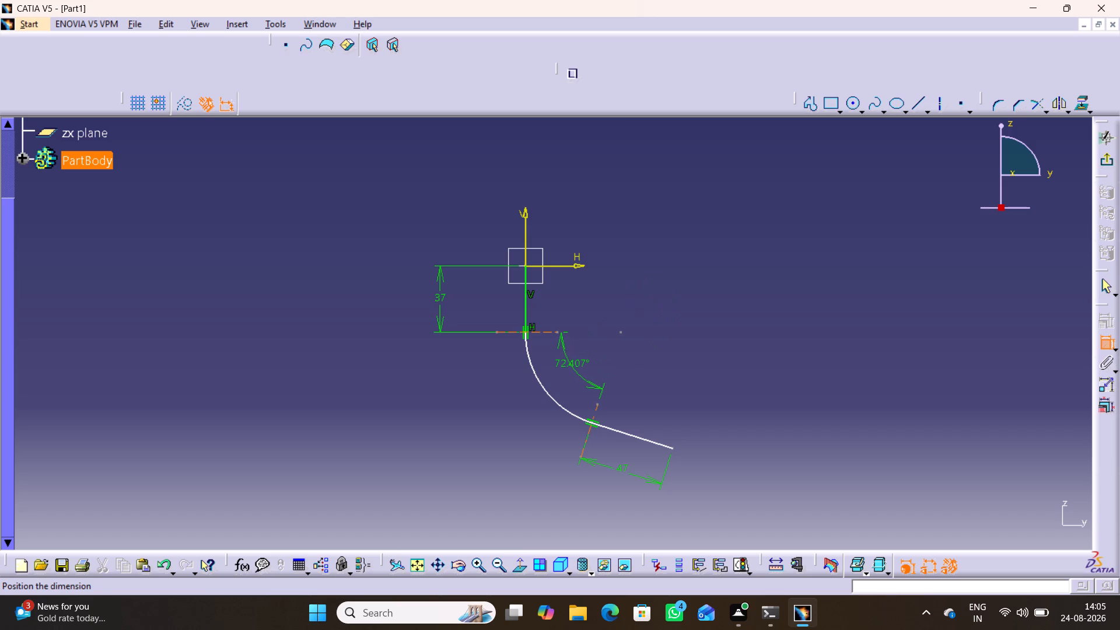
{"action": "left_click", "coordinate": [580, 360]}
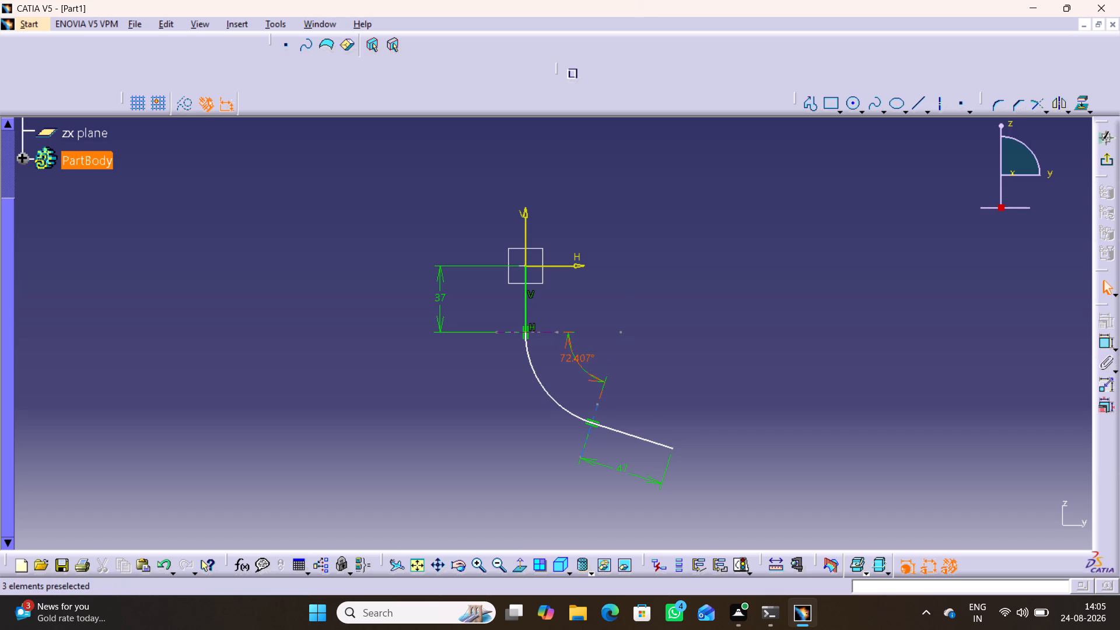
{"action": "double_click", "coordinate": [572, 356]}
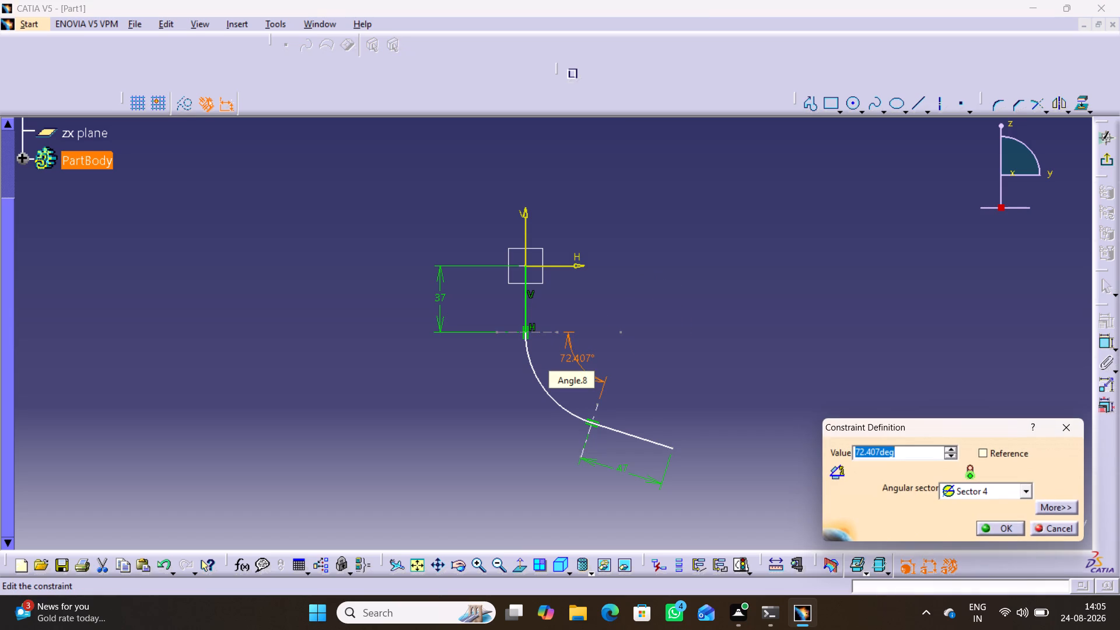
{"action": "type", "text": "45"}
{"action": "key", "text": "Return"}
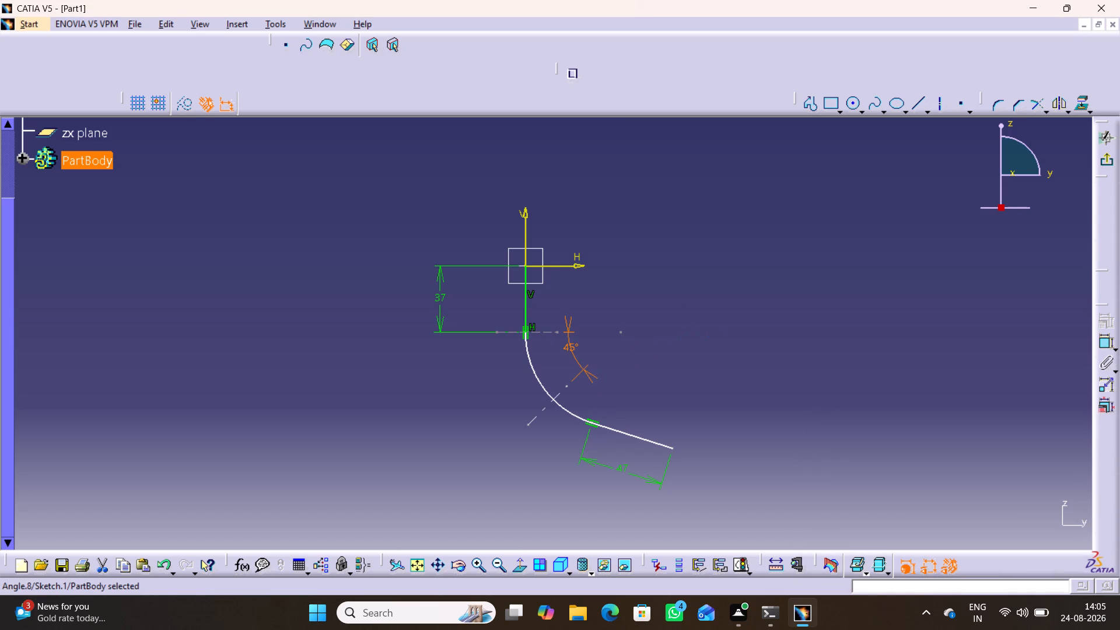
{"action": "left_click", "coordinate": [715, 335]}
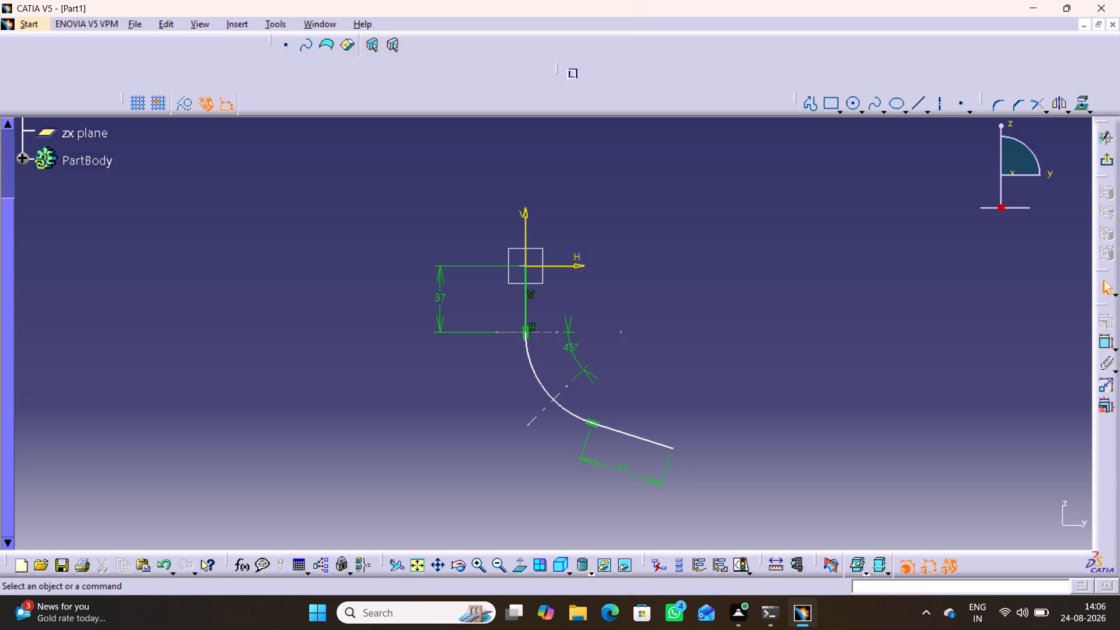
Constrain the inclined axis to be coincident with the joint between the arc and the sloping line.
{"action": "left_click", "coordinate": [1101, 340]}
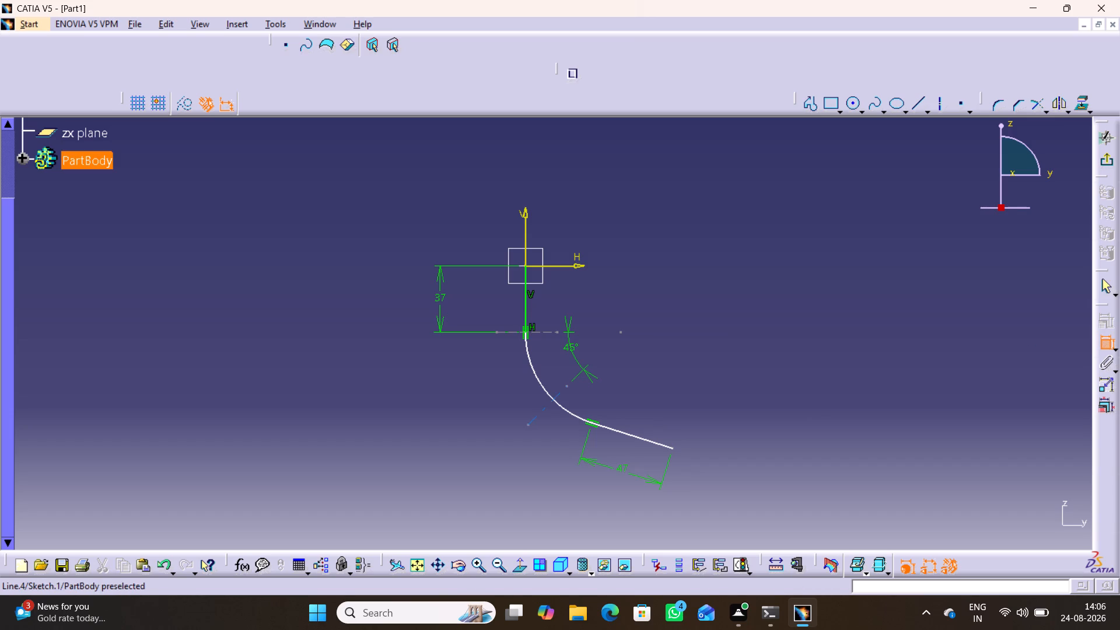
{"action": "left_click", "coordinate": [540, 411]}
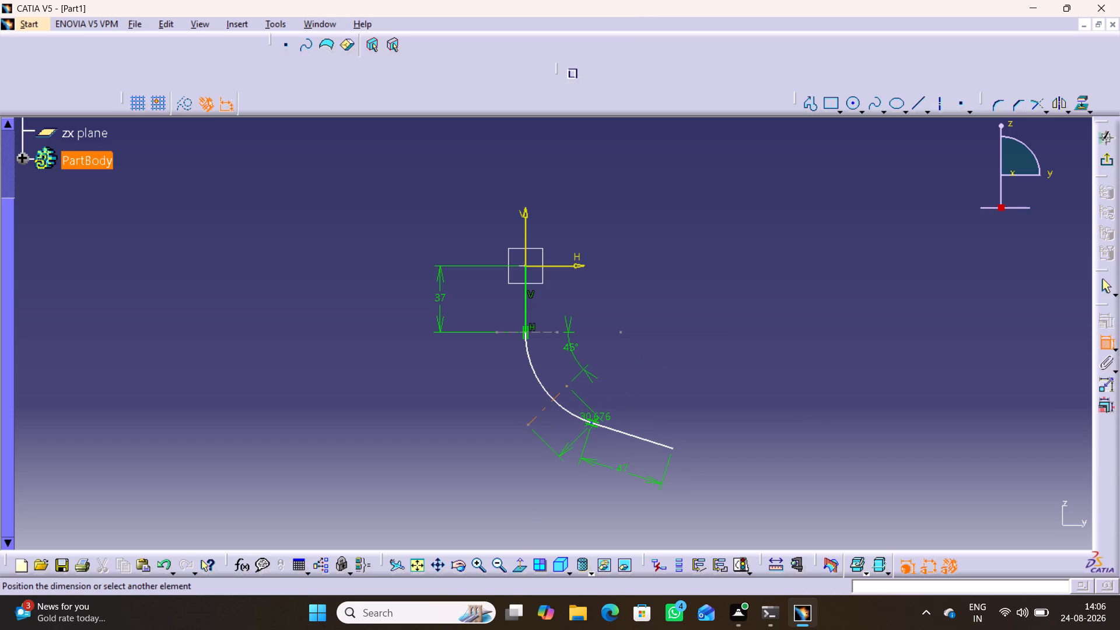
{"action": "left_click", "coordinate": [591, 423]}
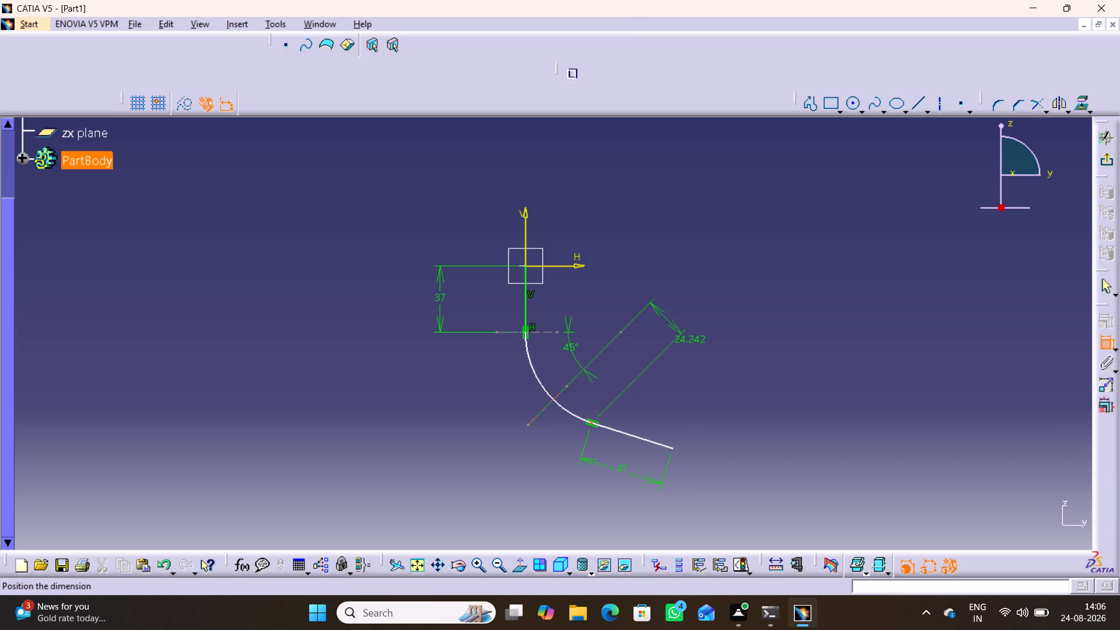
{"action": "right_click", "coordinate": [700, 335]}
{"action": "left_click", "coordinate": [722, 433]}
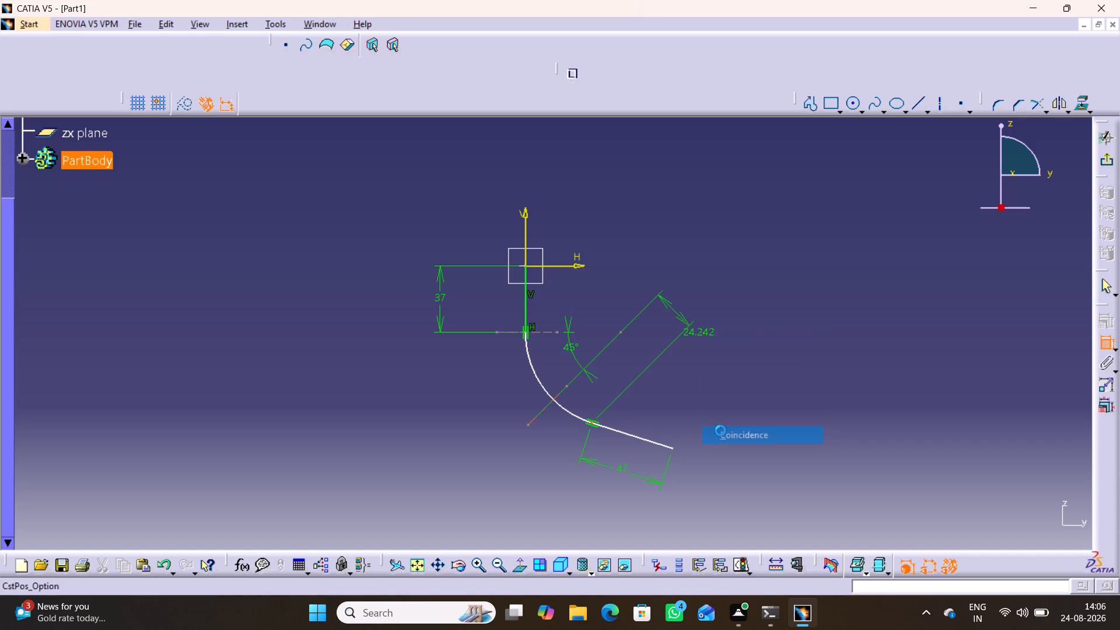
{"action": "left_click", "coordinate": [737, 380]}
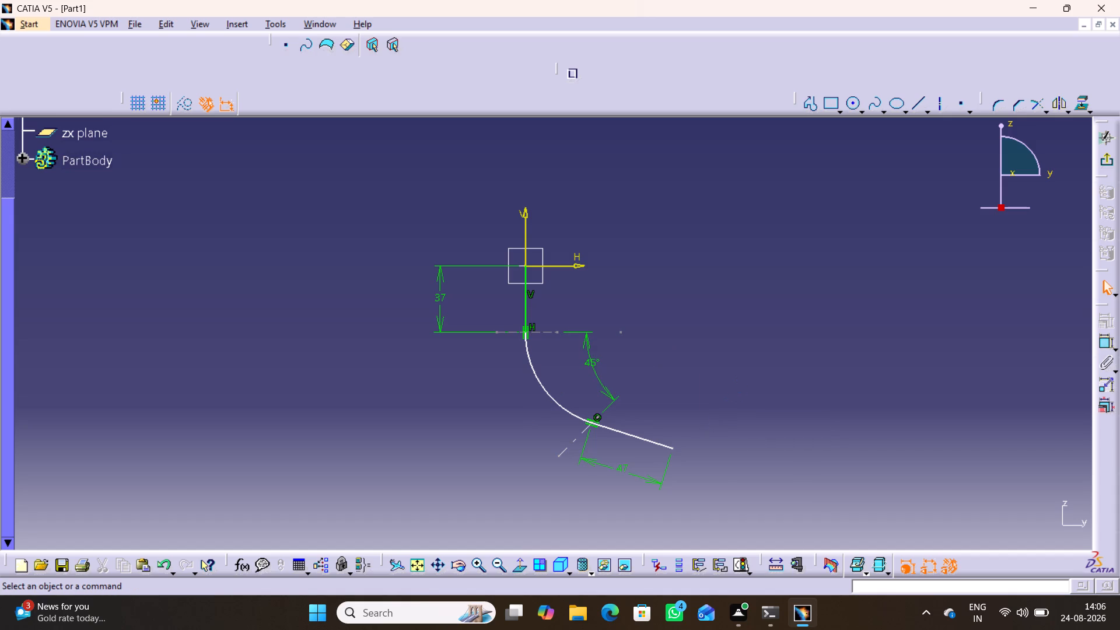
Reposition the 45-degree angle dimension well away from the arc, beyond where the two axis extensions cross.
{"action": "scroll", "coordinate": [640, 414], "scroll_direction": "down", "scroll_amount": 1}
{"action": "left_click", "coordinate": [636, 374]}
{"action": "right_click", "coordinate": [636, 374]}
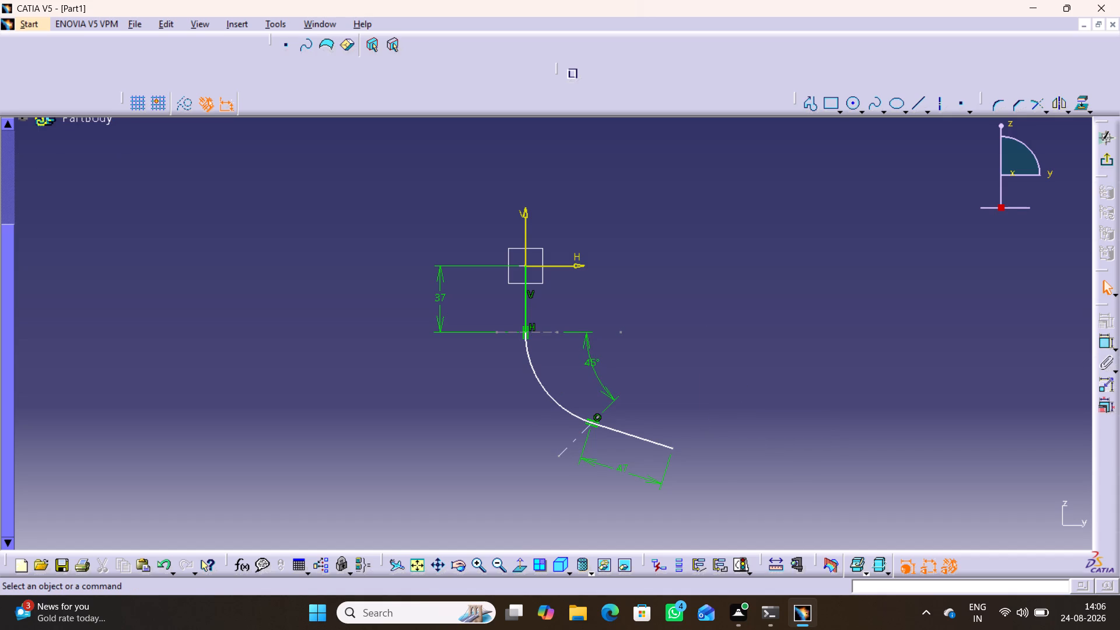
{"action": "middle_click_drag", "start_coordinate": [662, 379], "coordinate": [667, 300]}
{"action": "right_click", "coordinate": [663, 379]}
{"action": "middle_click_drag", "start_coordinate": [713, 445], "coordinate": [705, 328]}
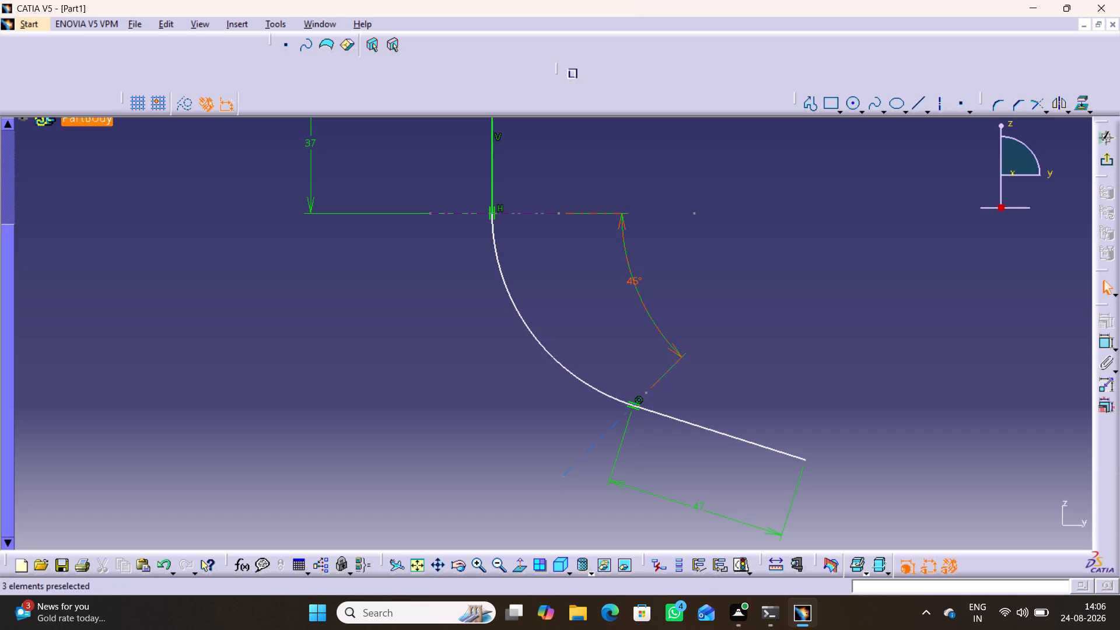
{"action": "left_click_drag", "start_coordinate": [638, 297], "coordinate": [786, 221]}
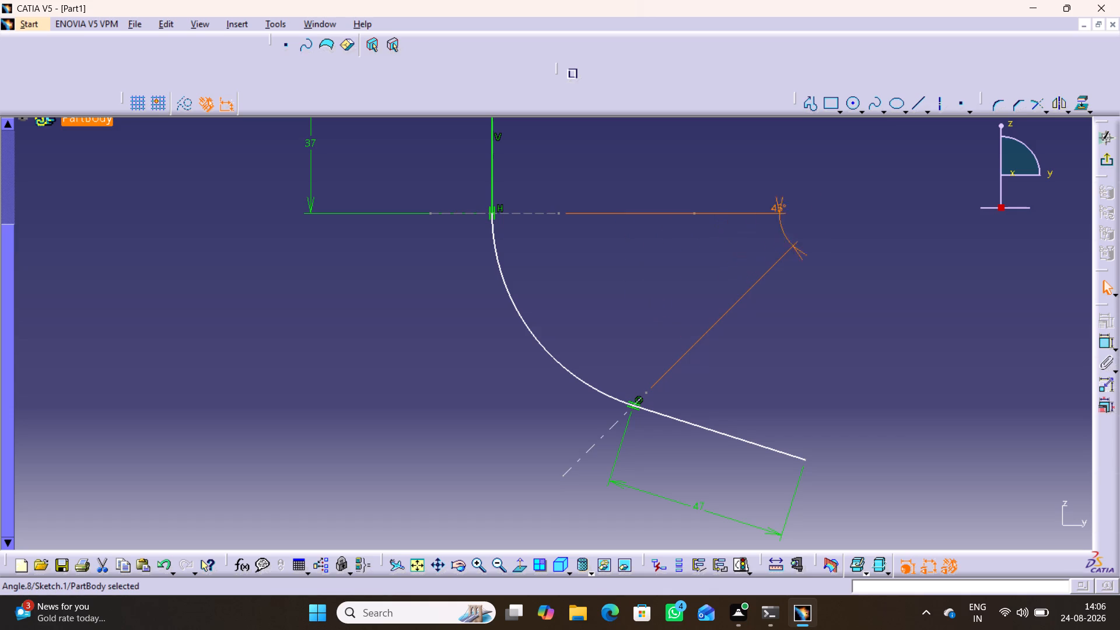
{"action": "left_click_drag", "start_coordinate": [786, 221], "coordinate": [908, 172]}
{"action": "left_click", "coordinate": [832, 297]}
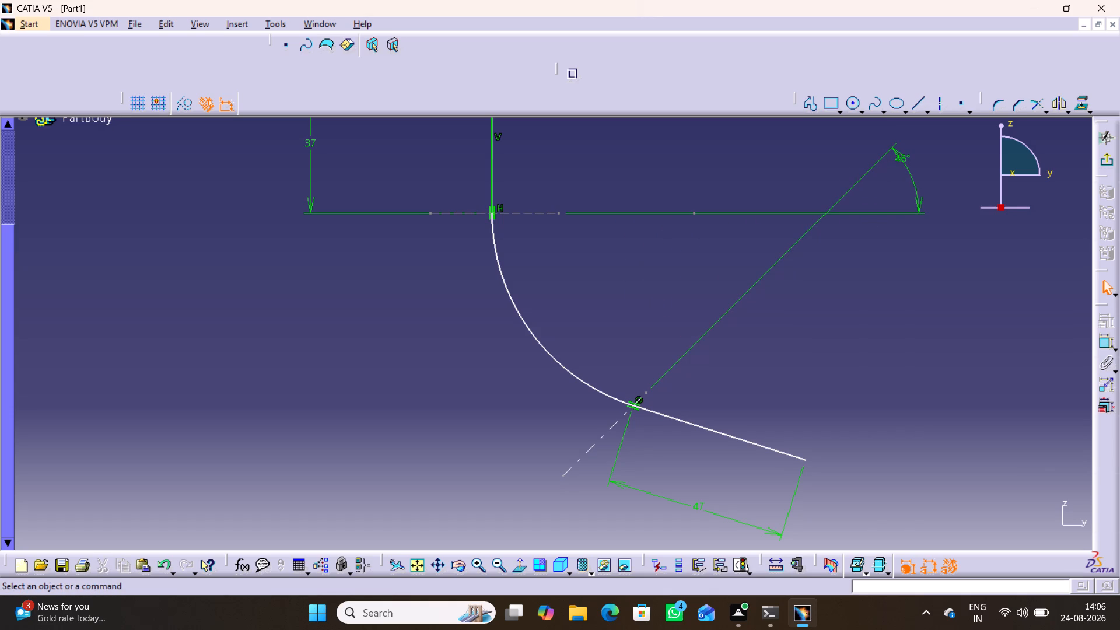
Dimension the arc's radius and set it to 225 mm.
{"action": "scroll", "coordinate": [744, 381], "scroll_direction": "up", "scroll_amount": 1}
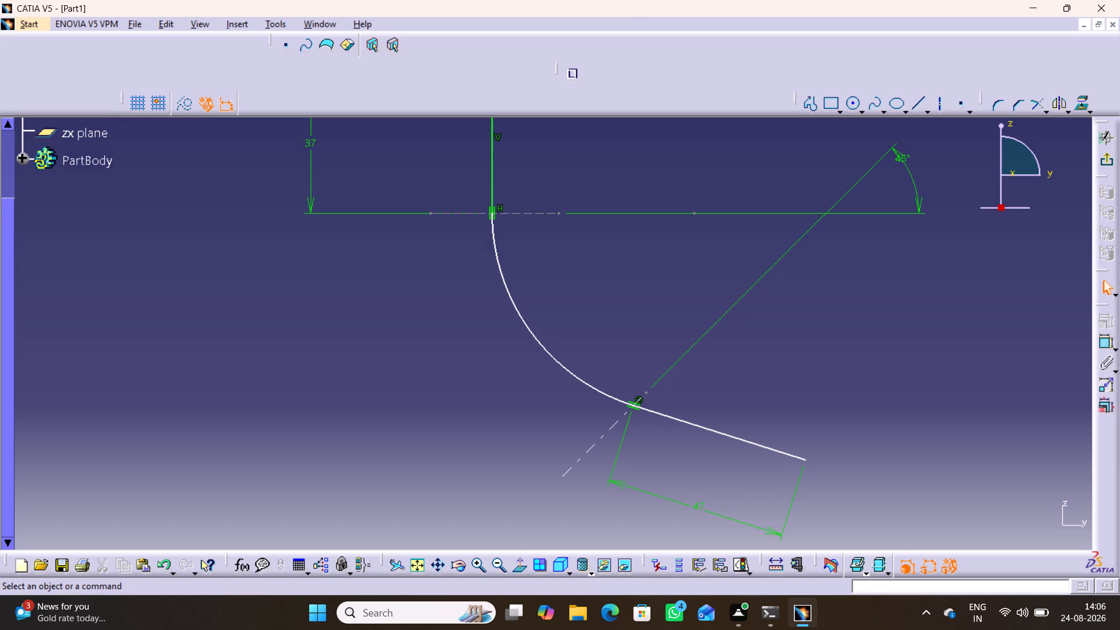
{"action": "scroll", "coordinate": [729, 379], "scroll_direction": "up", "scroll_amount": 2}
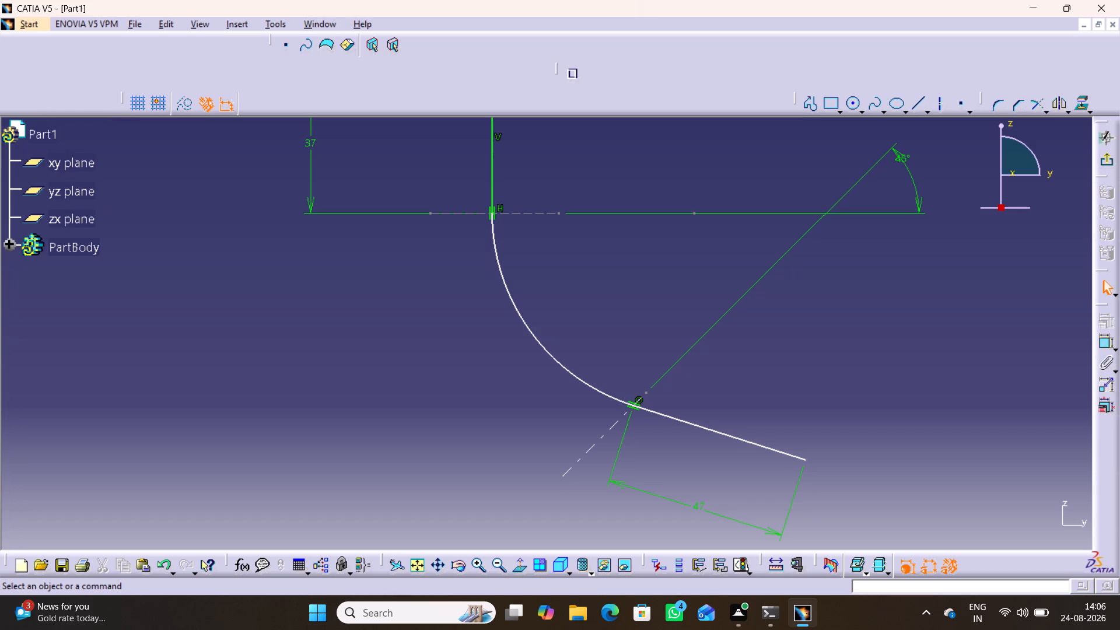
{"action": "middle_click_drag", "start_coordinate": [665, 301], "coordinate": [670, 393]}
{"action": "right_click", "coordinate": [666, 301]}
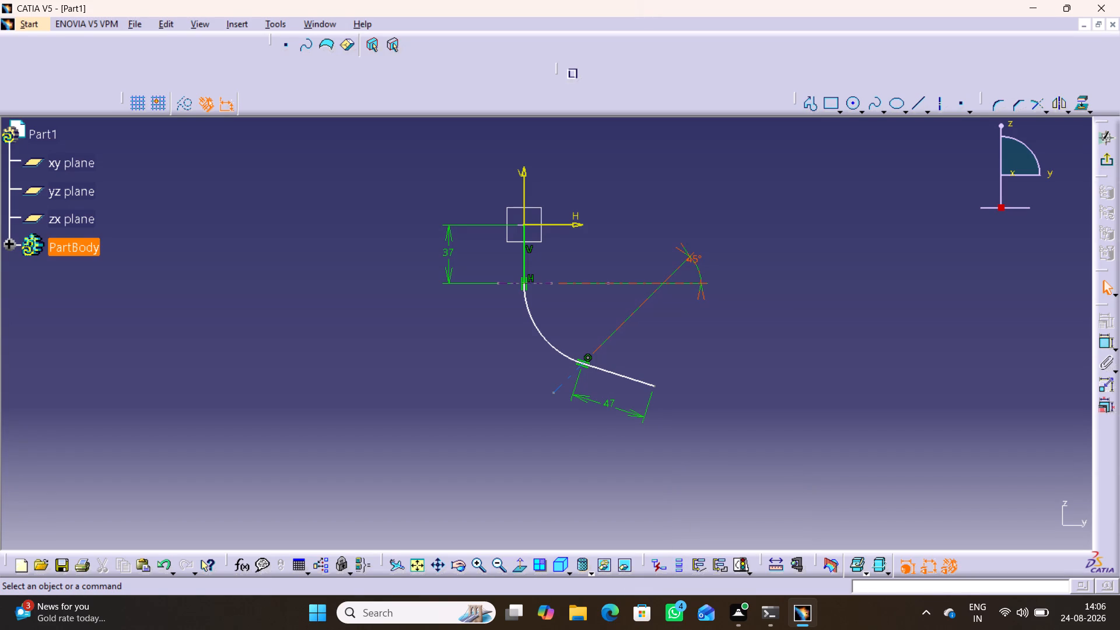
{"action": "left_click", "coordinate": [1104, 339]}
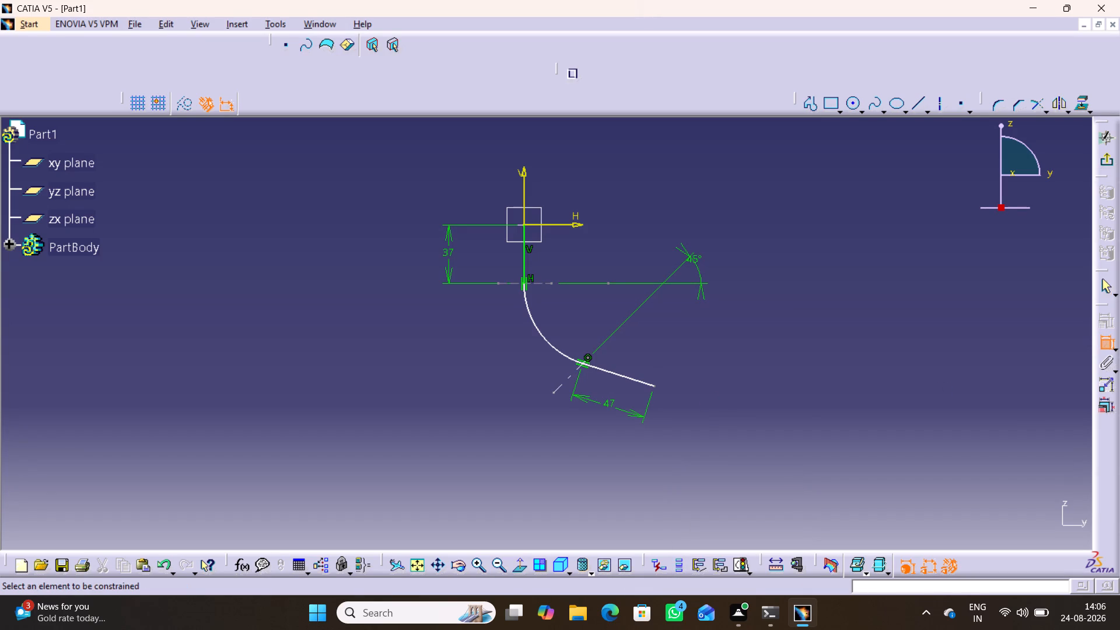
{"action": "left_click", "coordinate": [542, 337]}
{"action": "left_click", "coordinate": [456, 367]}
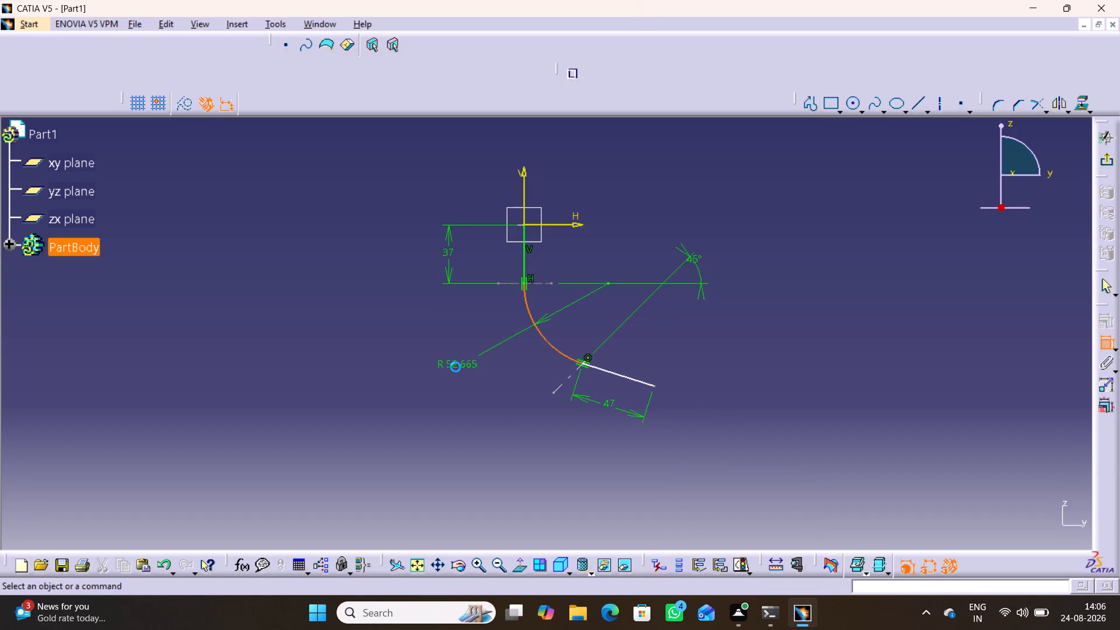
{"action": "double_click", "coordinate": [455, 364]}
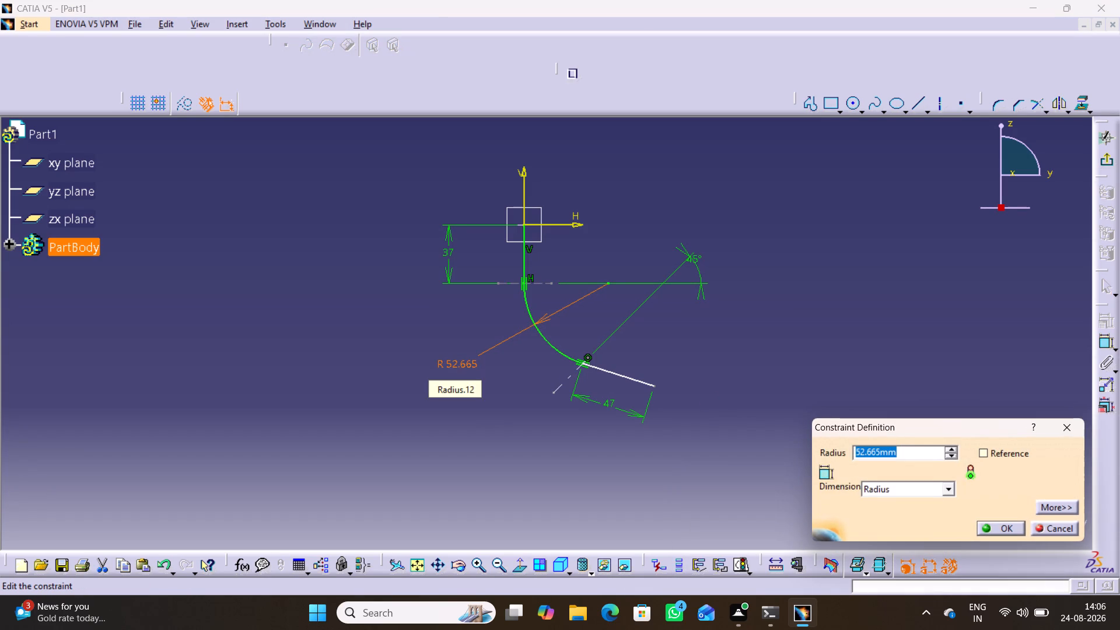
{"action": "type", "text": "225"}
{"action": "key", "text": "Return"}
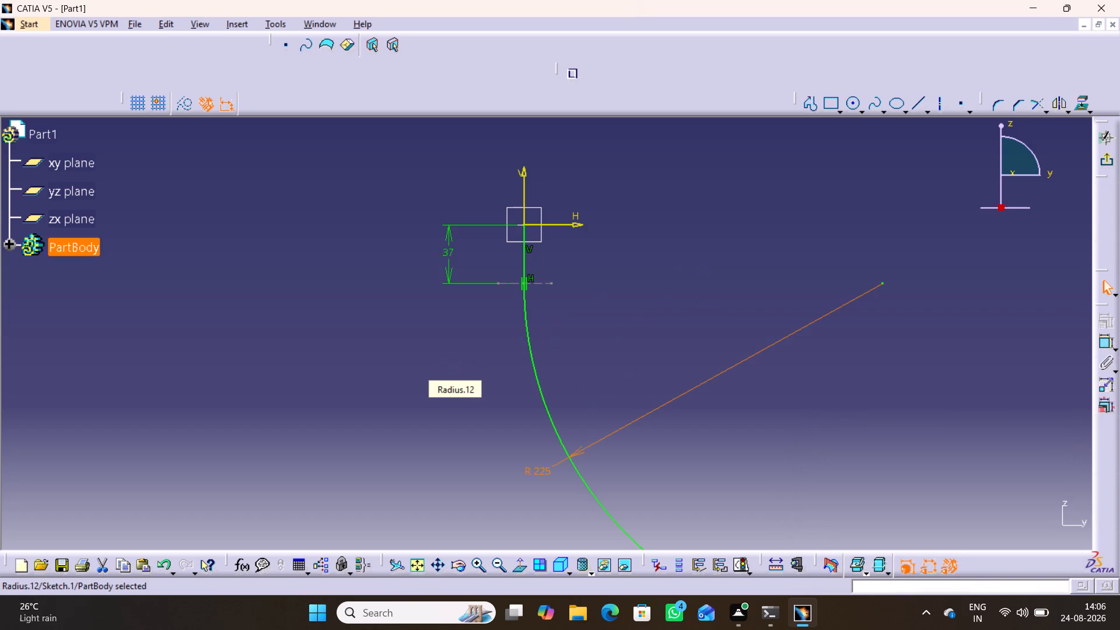
{"action": "left_click", "coordinate": [829, 407]}
Dimension the vertical distance from the sketch's H axis to the free end of the sloping line and set it to 265 mm.
{"action": "scroll", "coordinate": [834, 416], "scroll_direction": "up", "scroll_amount": 3}
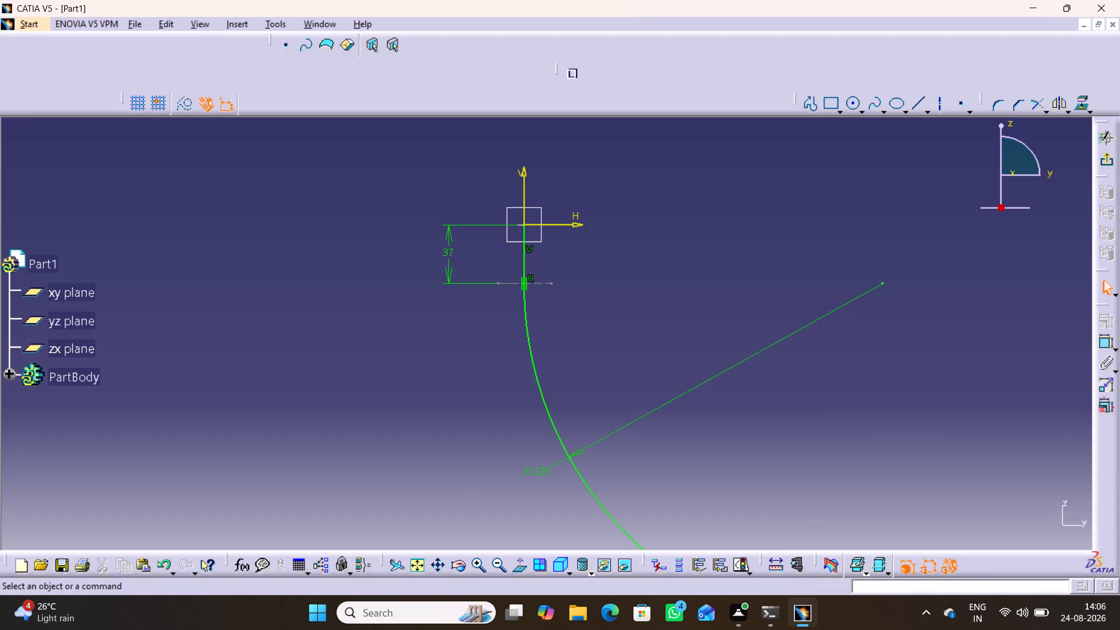
{"action": "middle_click_drag", "start_coordinate": [821, 437], "coordinate": [844, 521]}
{"action": "right_click", "coordinate": [821, 437]}
{"action": "middle_click_drag", "start_coordinate": [760, 491], "coordinate": [751, 461]}
{"action": "right_click", "coordinate": [760, 491]}
{"action": "middle_click_drag", "start_coordinate": [759, 465], "coordinate": [752, 451]}
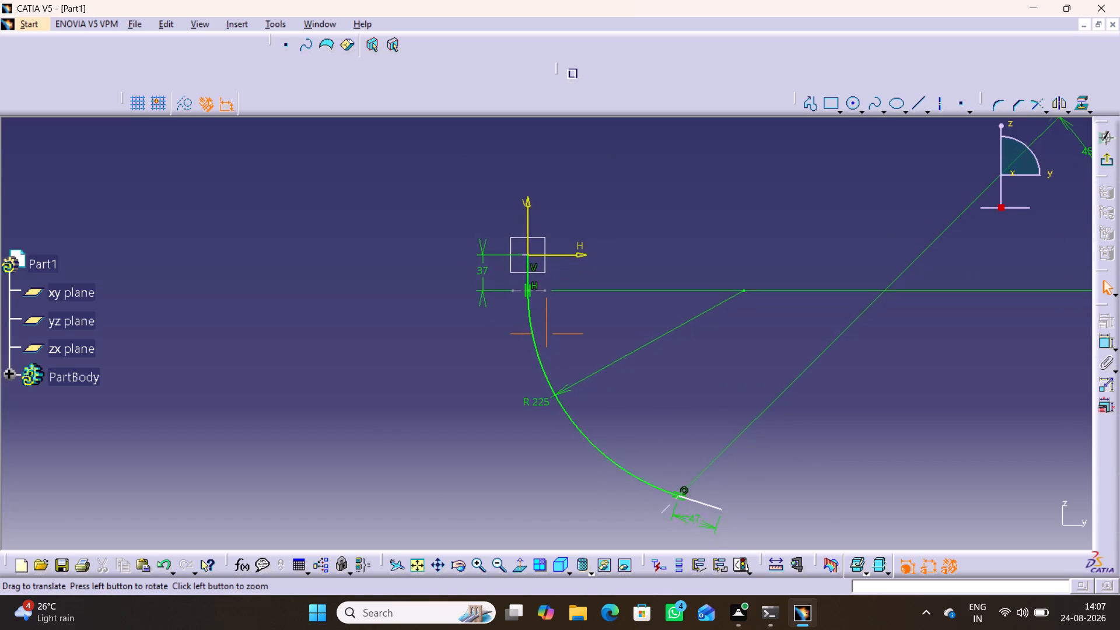
{"action": "middle_click_drag", "start_coordinate": [752, 451], "coordinate": [747, 448]}
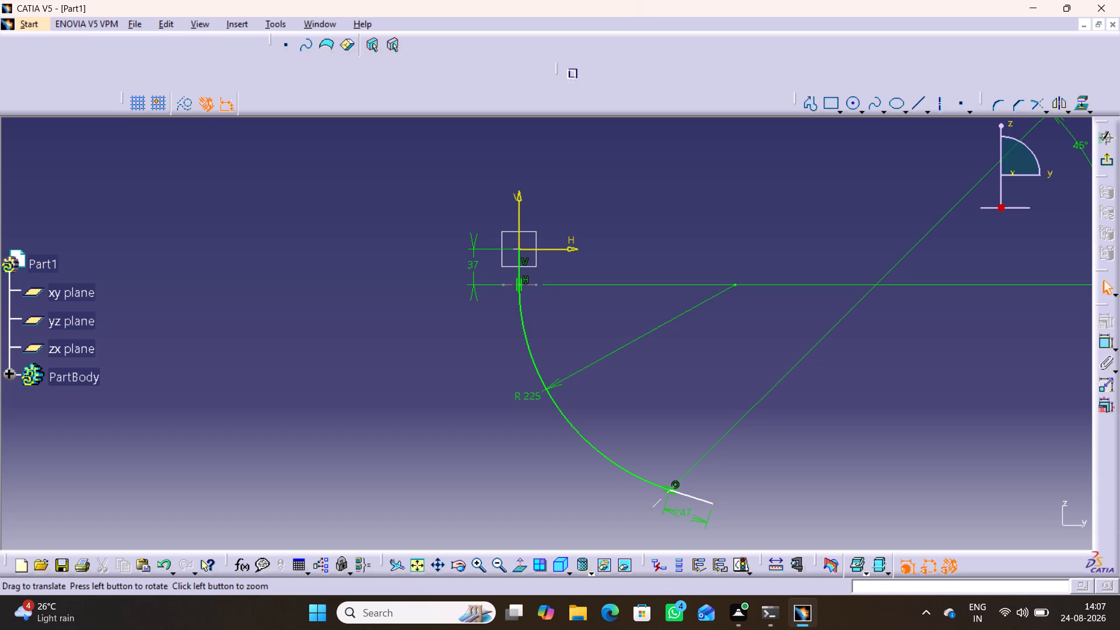
{"action": "left_click", "coordinate": [713, 505]}
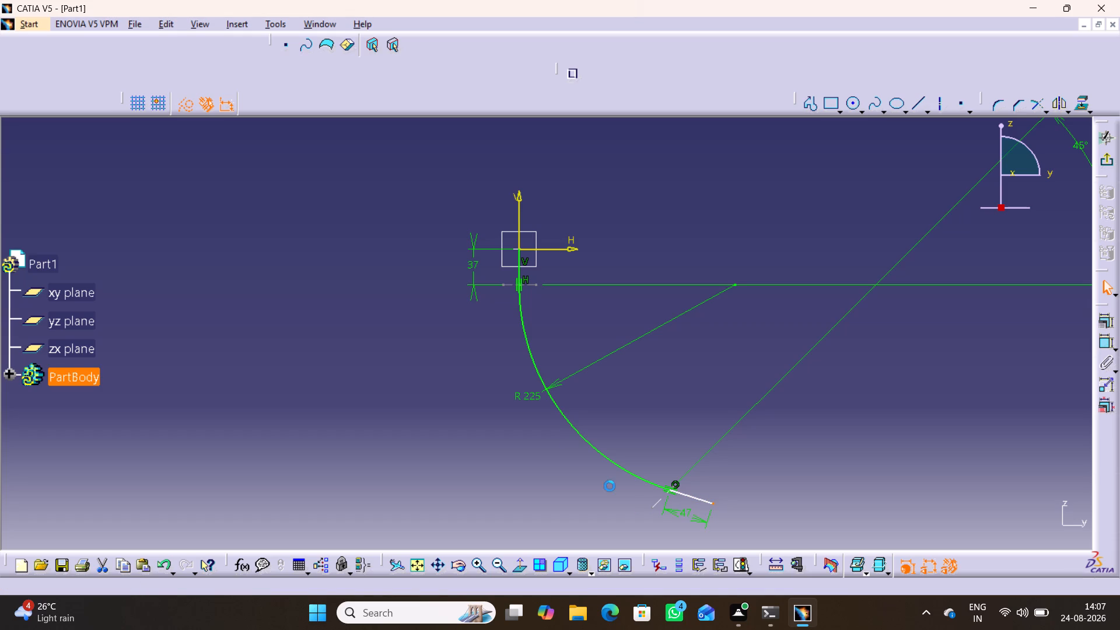
{"action": "left_click", "coordinate": [545, 250]}
{"action": "left_click", "coordinate": [1104, 341]}
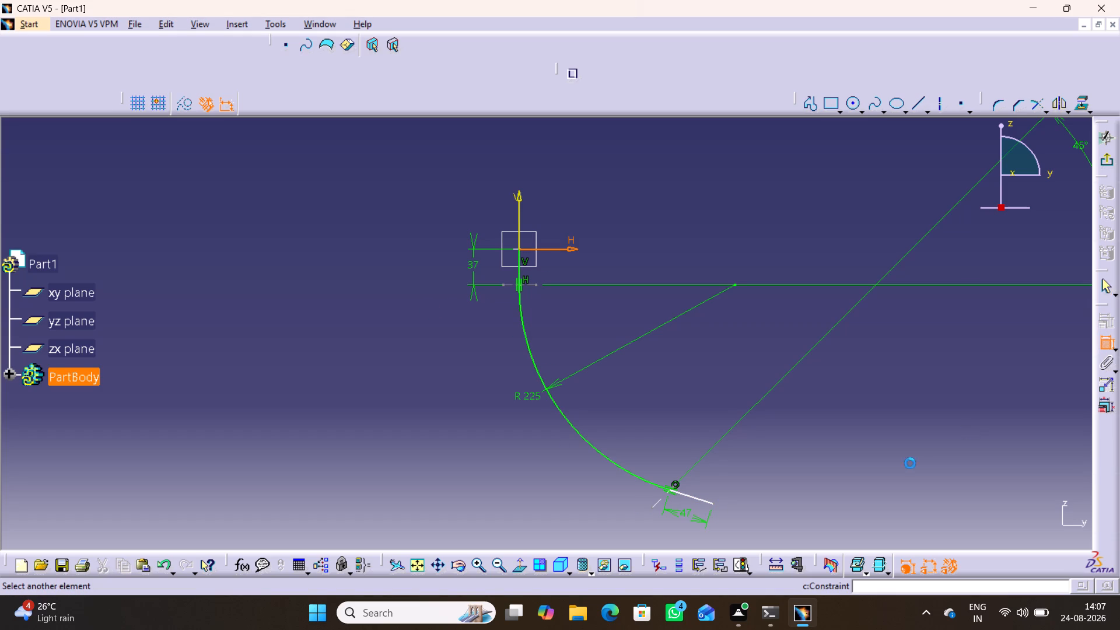
{"action": "left_click", "coordinate": [712, 506]}
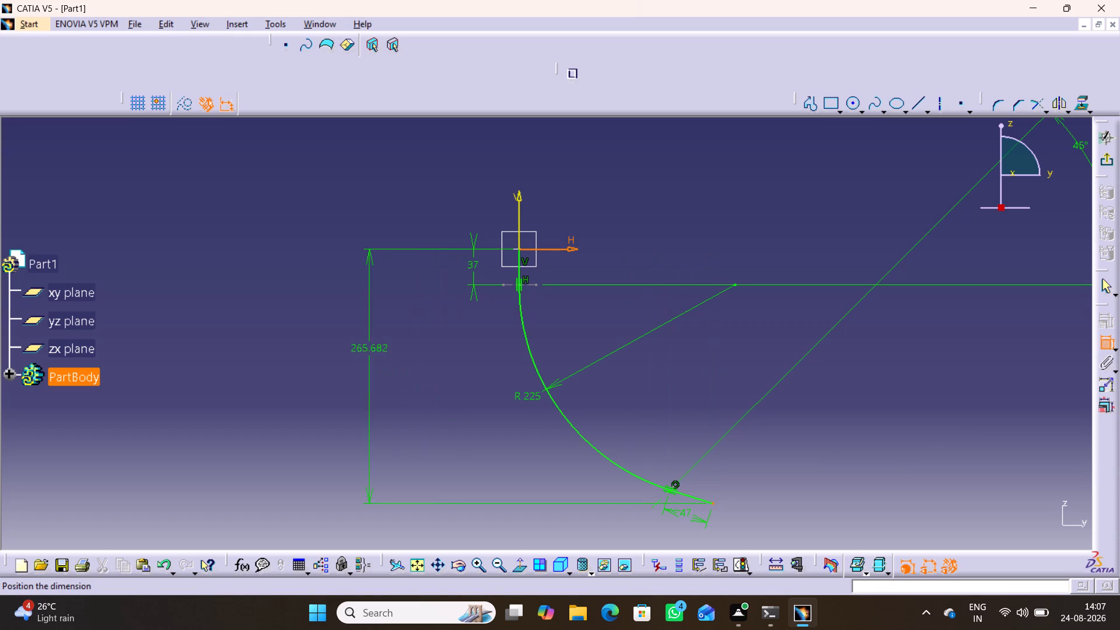
{"action": "left_click", "coordinate": [376, 368]}
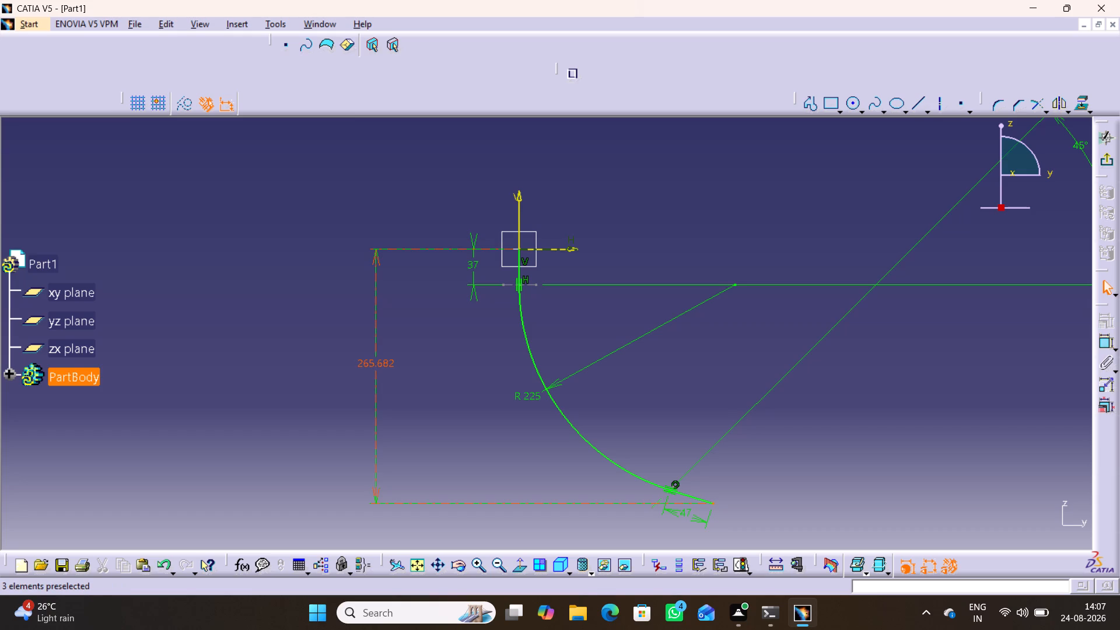
{"action": "double_click", "coordinate": [372, 362]}
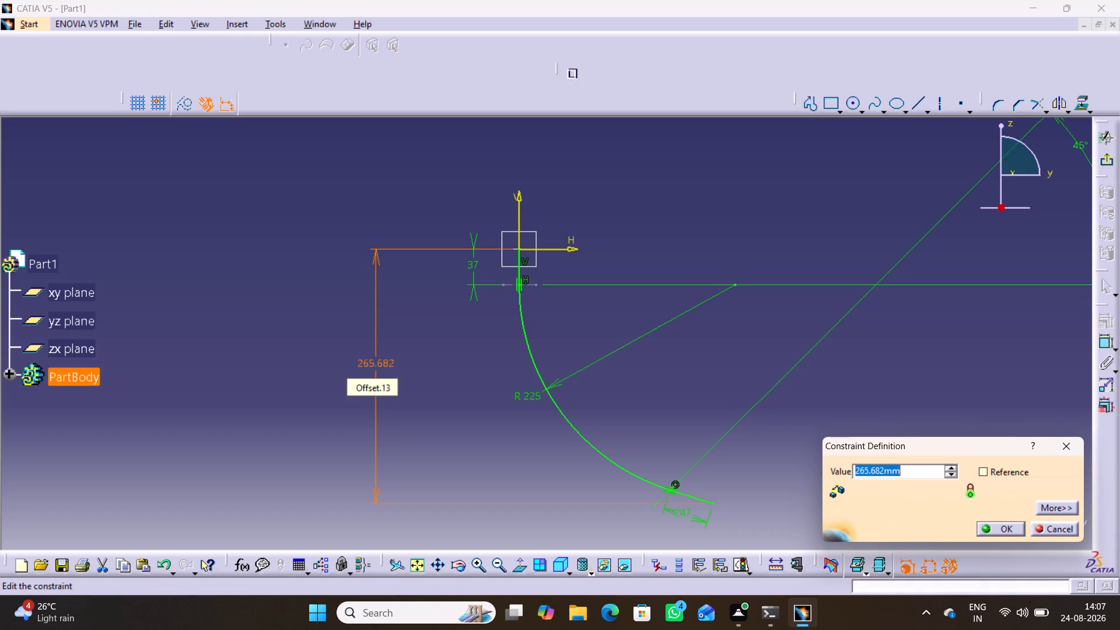
{"action": "type", "text": "265"}
{"action": "key", "text": "Return"}
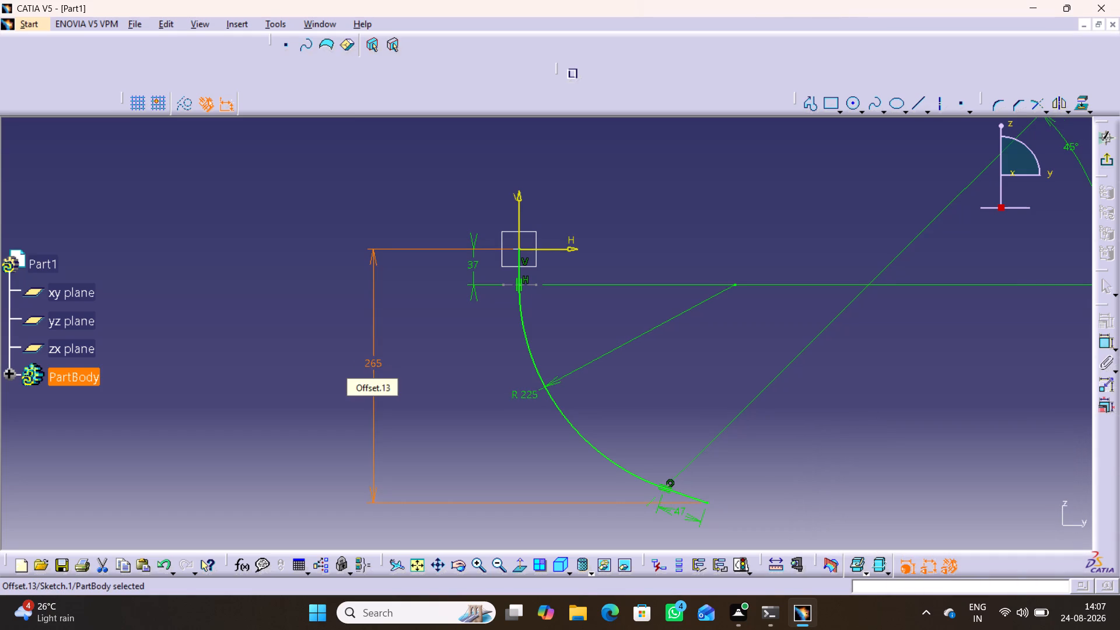
Exit the finished line-arc-line profile sketch and return to the 3D part.
{"action": "left_click", "coordinate": [465, 404]}
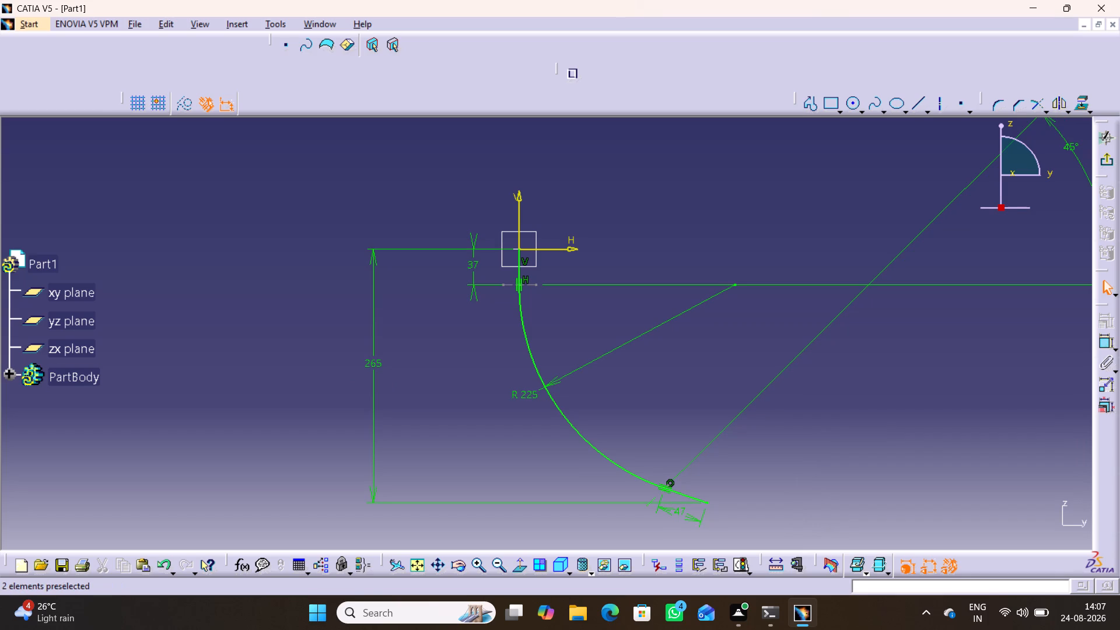
{"action": "scroll", "coordinate": [681, 525], "scroll_direction": "down", "scroll_amount": 1}
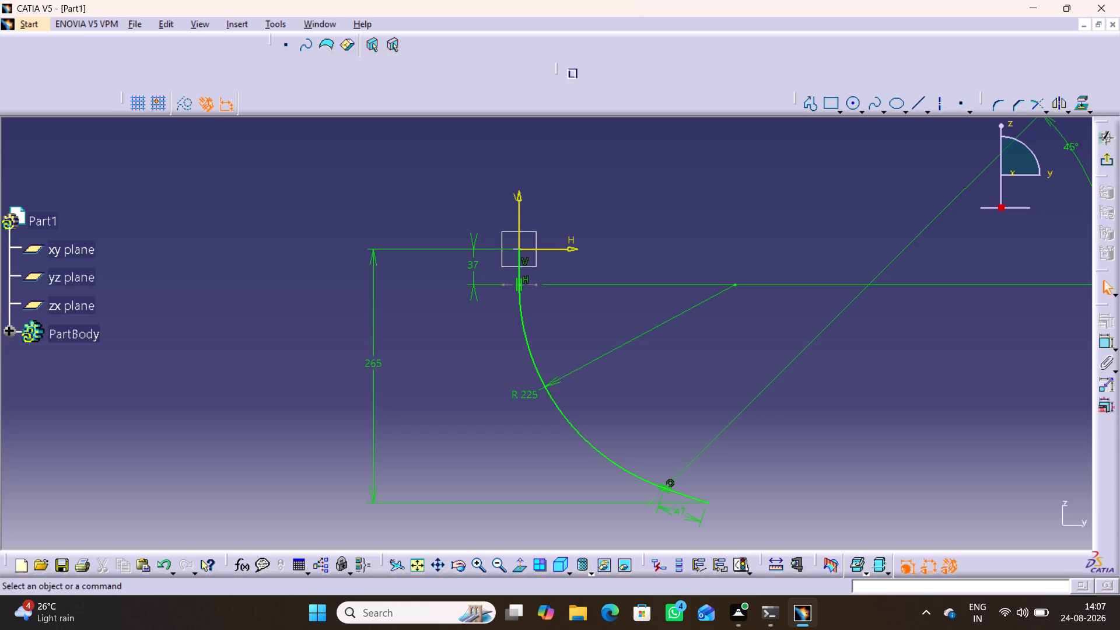
{"action": "middle_click_drag", "start_coordinate": [788, 433], "coordinate": [806, 481]}
{"action": "right_click", "coordinate": [788, 433]}
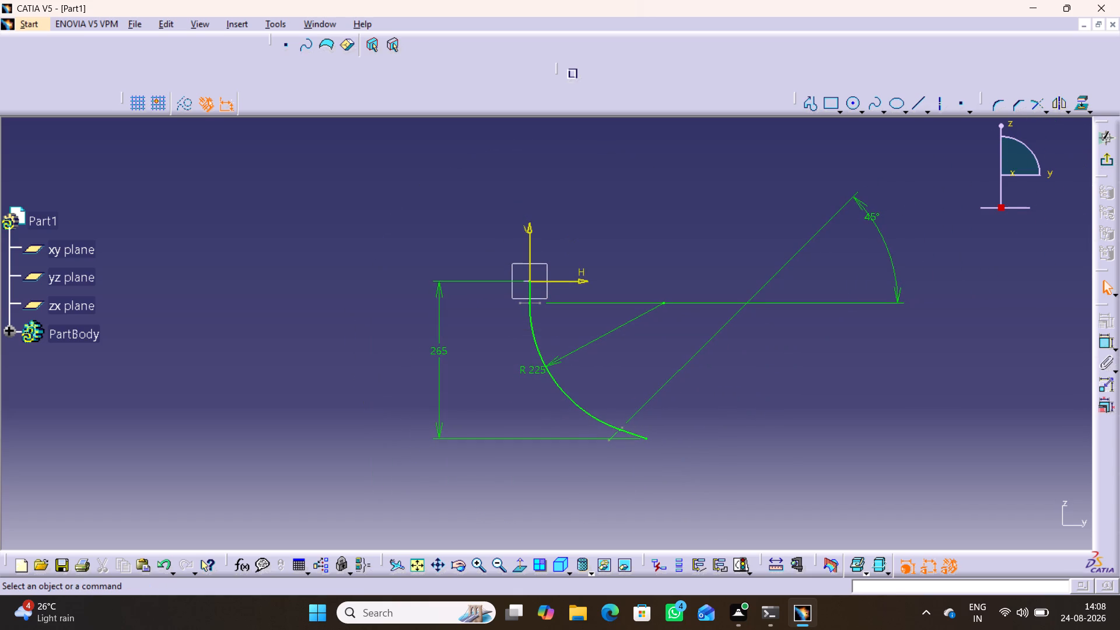
{"action": "middle_click_drag", "start_coordinate": [748, 435], "coordinate": [747, 432]}
{"action": "right_click", "coordinate": [748, 435]}
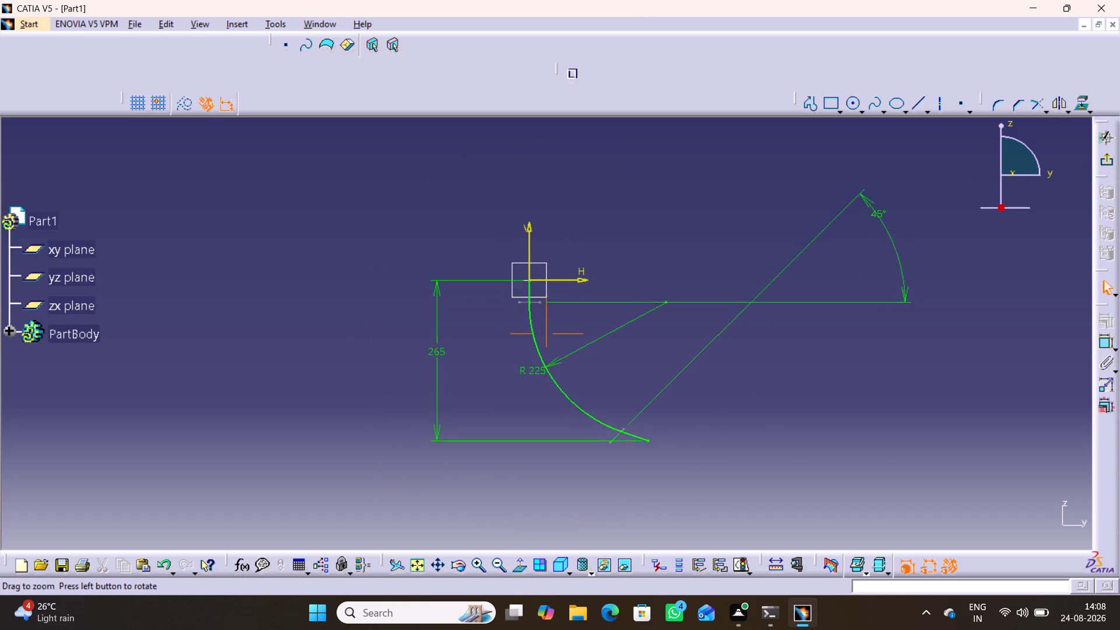
{"action": "middle_click_drag", "start_coordinate": [747, 432], "coordinate": [739, 405]}
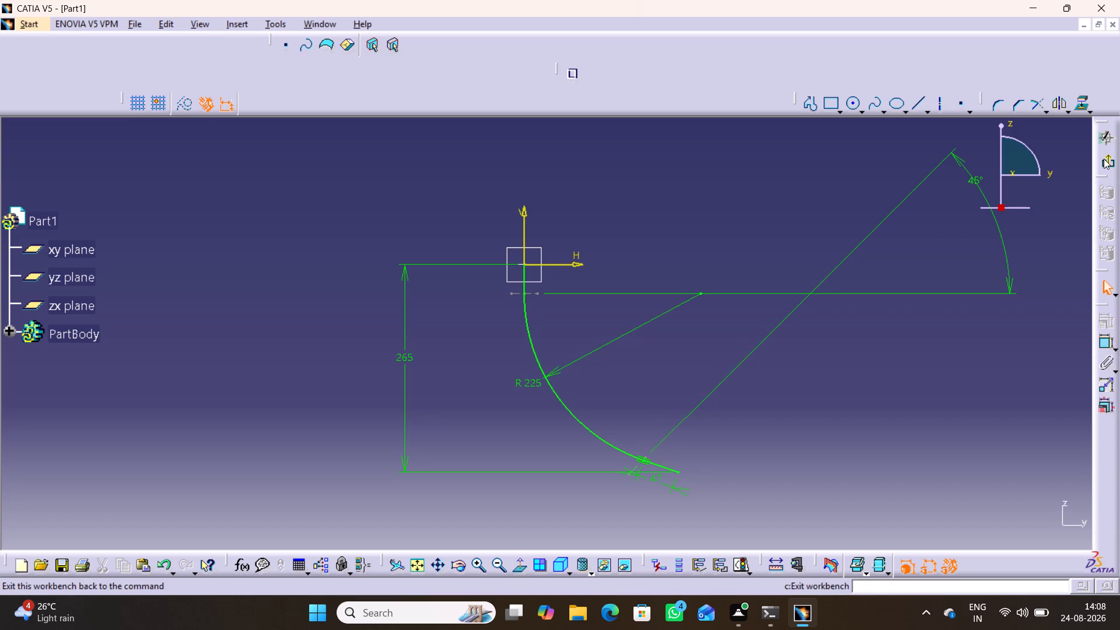
{"action": "left_click", "coordinate": [1104, 159]}
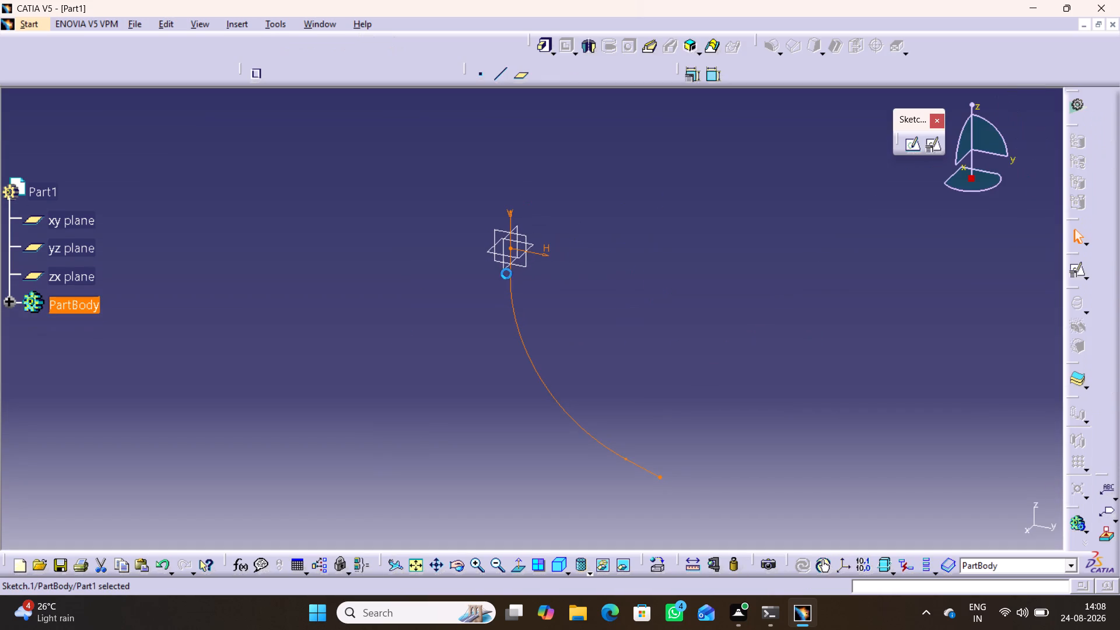
{"action": "left_click", "coordinate": [304, 251]}
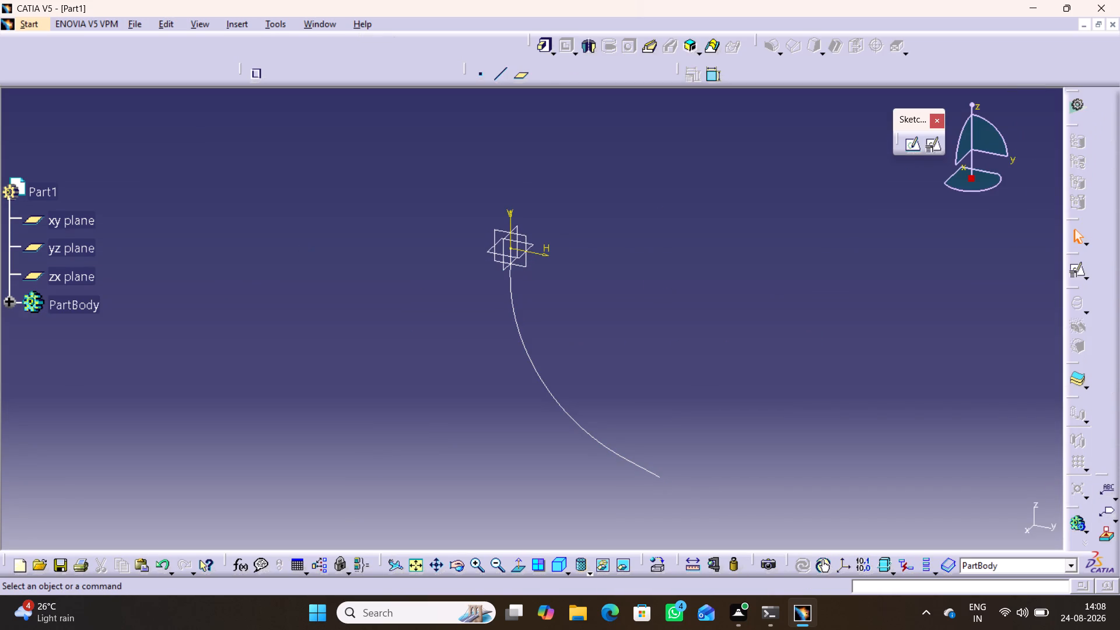
Create a positioned sketch on the xy plane with the H and V axes swapped and the V direction reversed.
{"action": "left_click", "coordinate": [79, 228]}
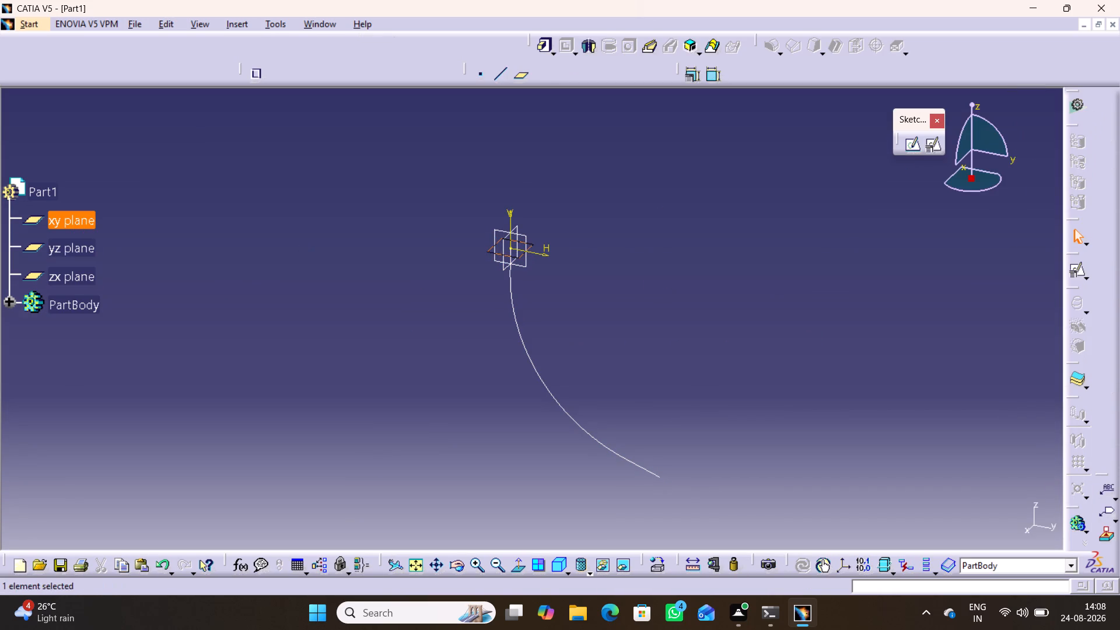
{"action": "left_click", "coordinate": [937, 145]}
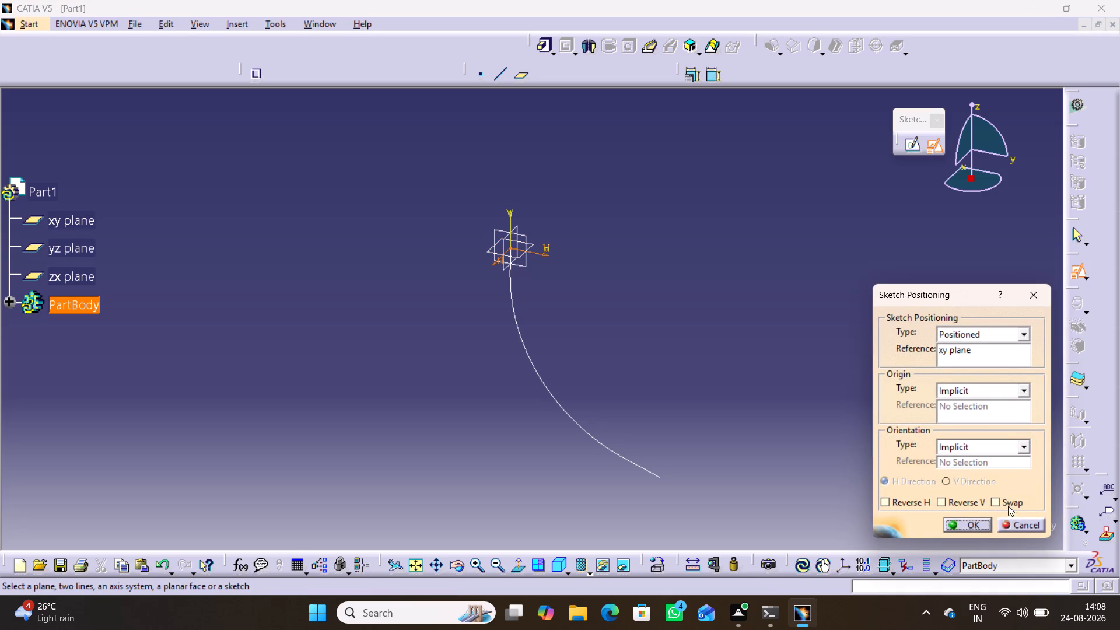
{"action": "left_click", "coordinate": [1007, 502]}
{"action": "left_click", "coordinate": [963, 501]}
{"action": "left_click", "coordinate": [970, 524]}
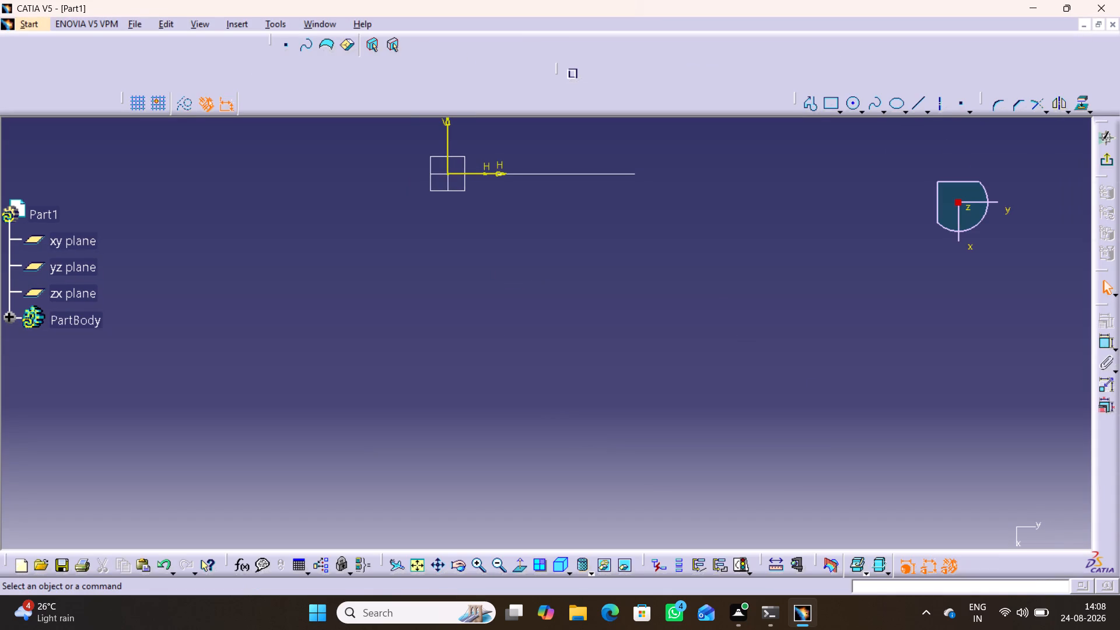
Draw a centered rectangle on the sketch origin, about 241 mm wide and 286 mm high.
{"action": "middle_click_drag", "start_coordinate": [555, 276], "coordinate": [573, 362]}
{"action": "right_click", "coordinate": [555, 276]}
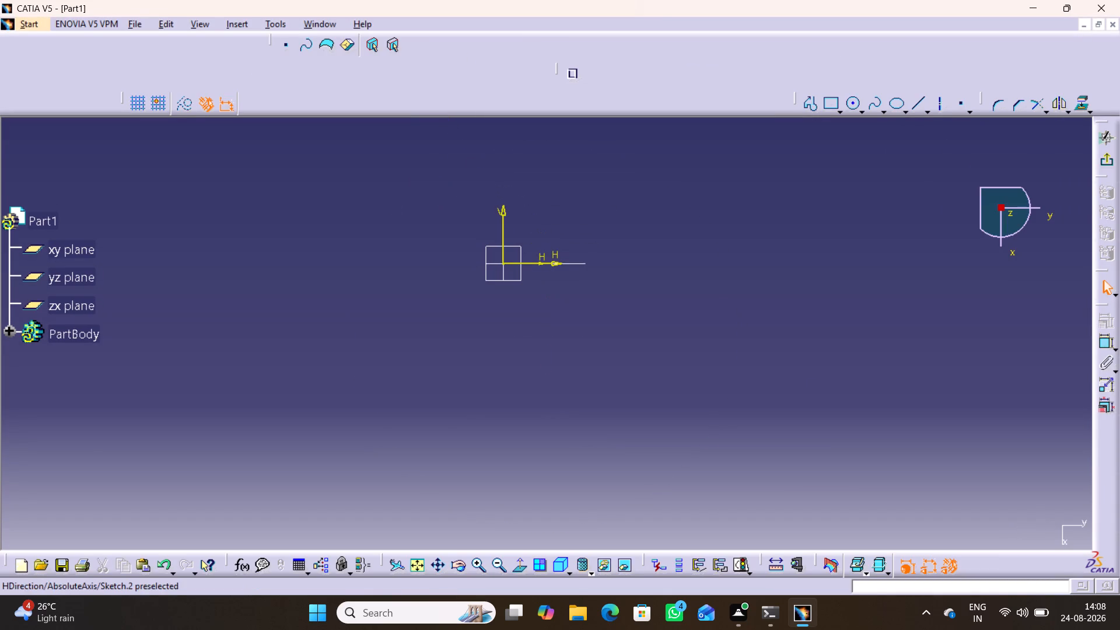
{"action": "middle_click_drag", "start_coordinate": [542, 229], "coordinate": [542, 295]}
{"action": "middle_click_drag", "start_coordinate": [580, 371], "coordinate": [596, 297]}
{"action": "right_click", "coordinate": [580, 371]}
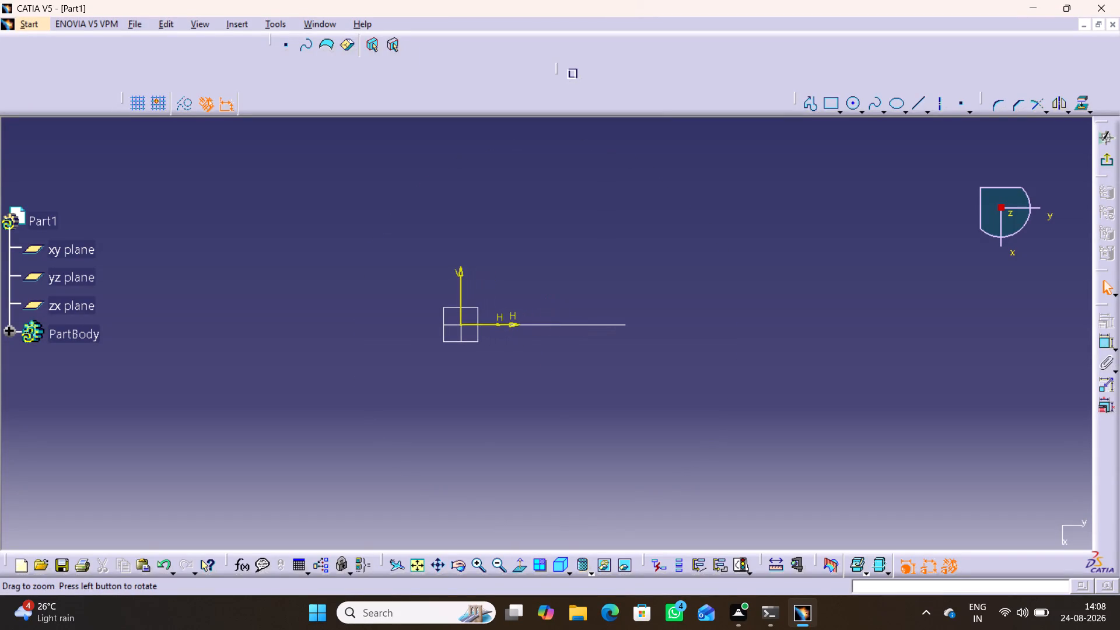
{"action": "middle_click_drag", "start_coordinate": [551, 404], "coordinate": [637, 405]}
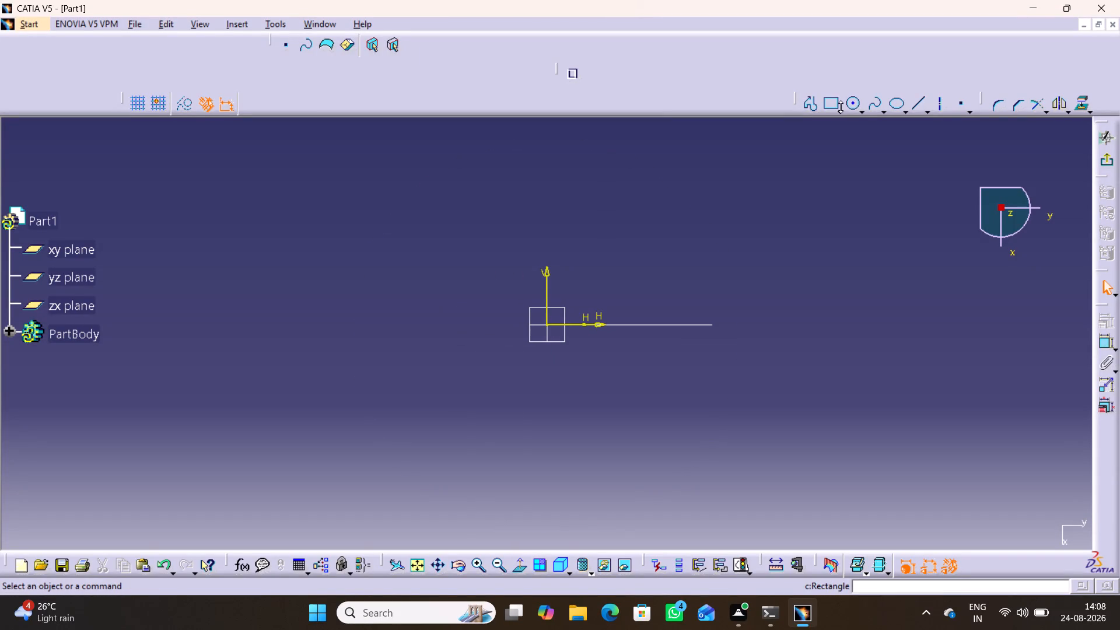
{"action": "left_click", "coordinate": [841, 107]}
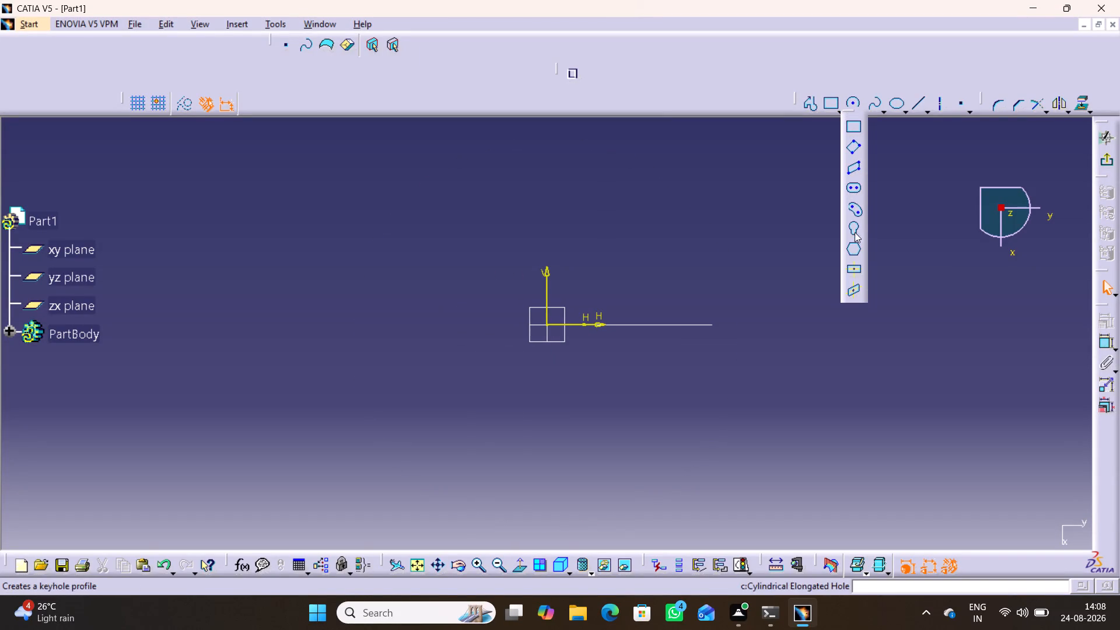
{"action": "left_click", "coordinate": [855, 267]}
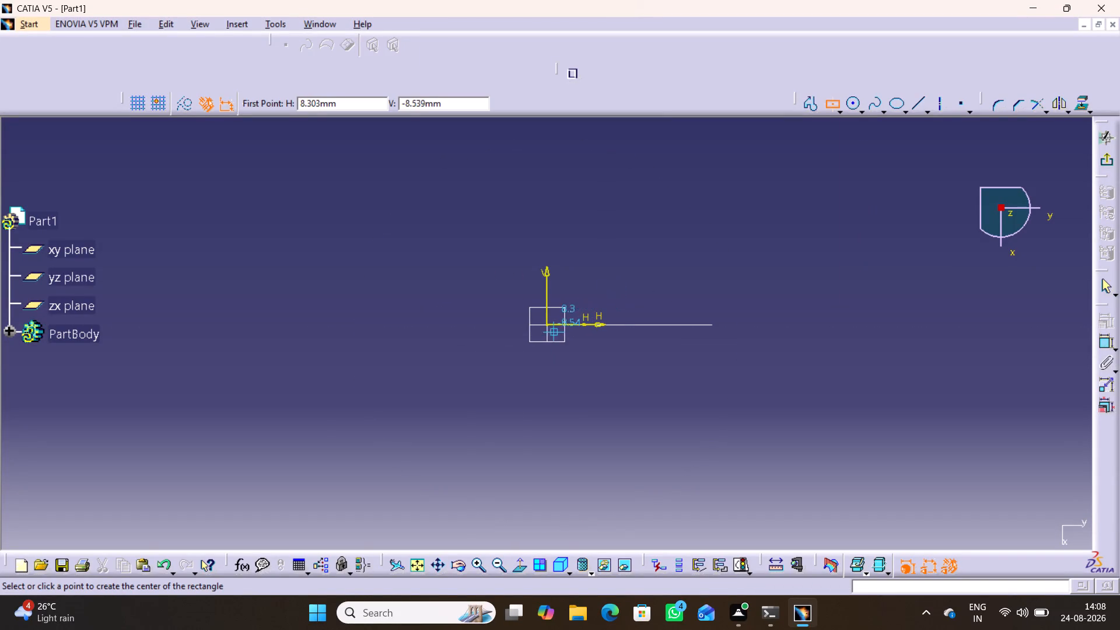
{"action": "left_click", "coordinate": [544, 324]}
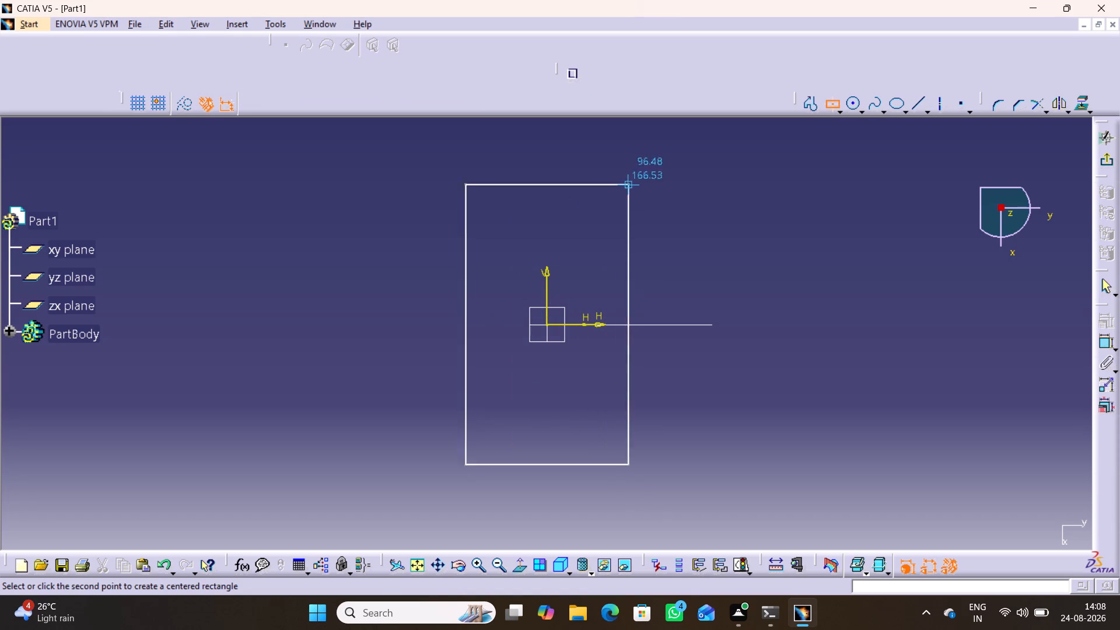
{"action": "left_click", "coordinate": [648, 205]}
{"action": "left_click", "coordinate": [817, 235]}
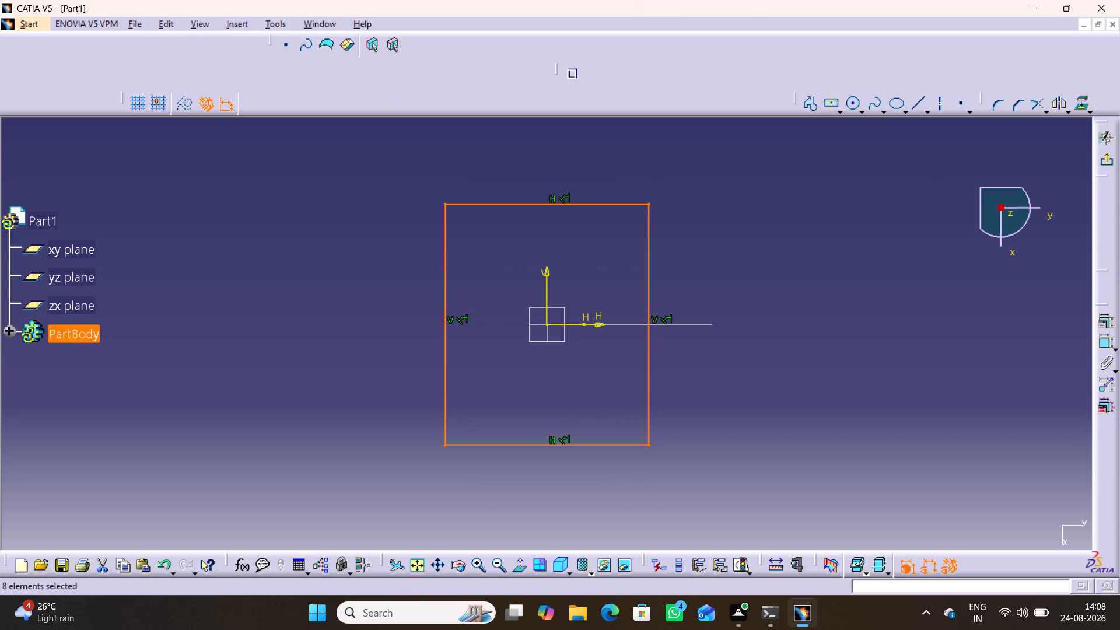
{"action": "left_click", "coordinate": [1039, 343]}
Dimension the rectangle's height beside its vertical side and its width above its upper edge.
{"action": "double_click", "coordinate": [1106, 345]}
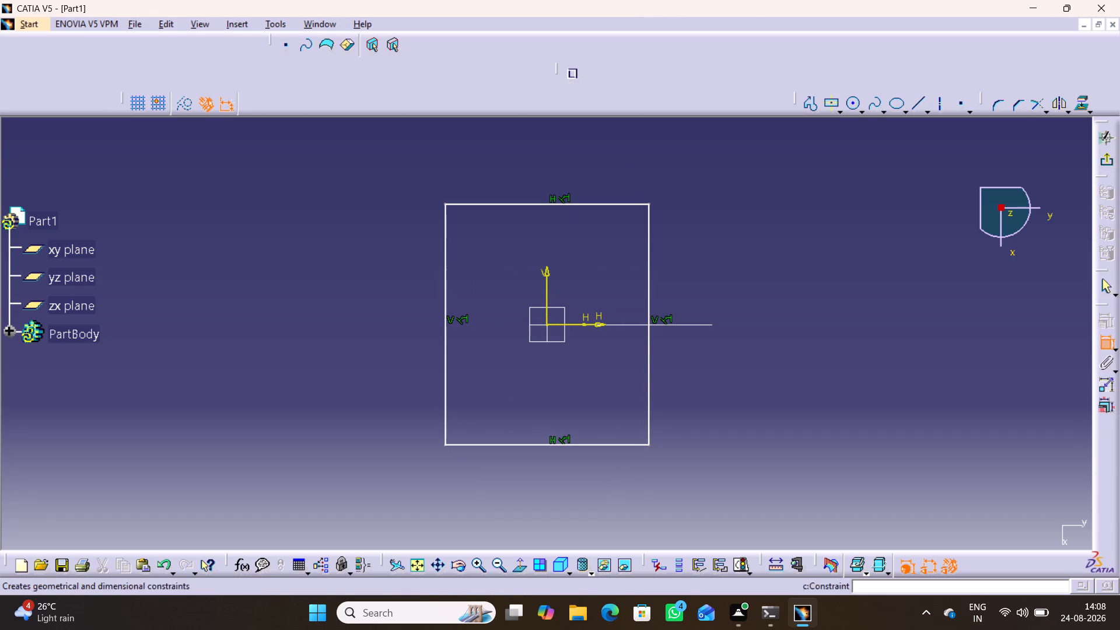
{"action": "left_click", "coordinate": [444, 262]}
{"action": "left_click", "coordinate": [384, 311]}
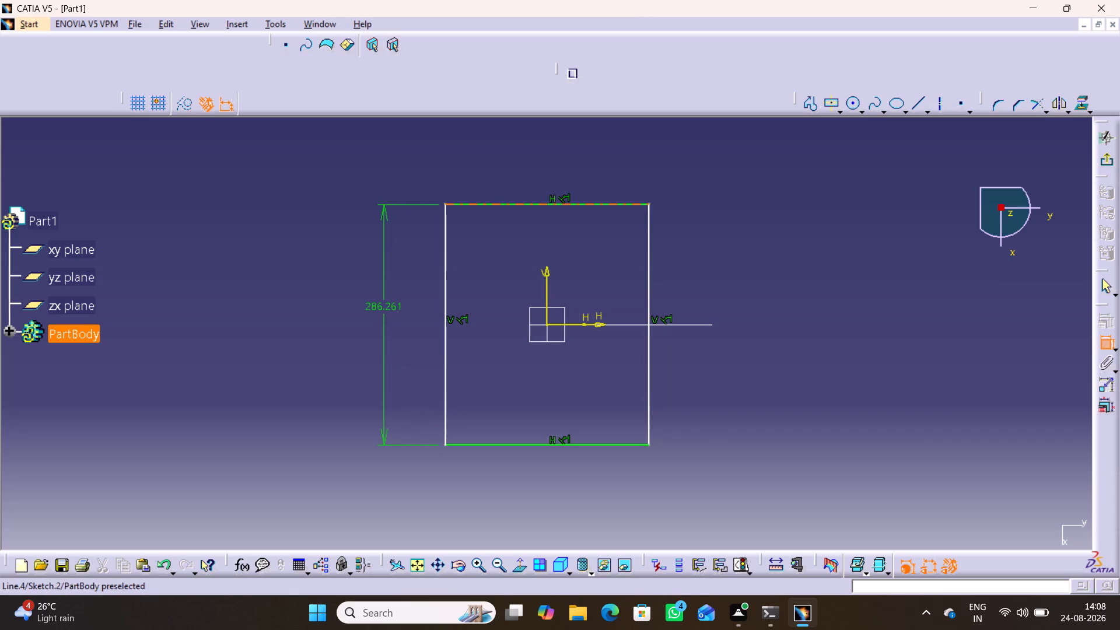
{"action": "left_click", "coordinate": [519, 202]}
{"action": "left_click", "coordinate": [531, 161]}
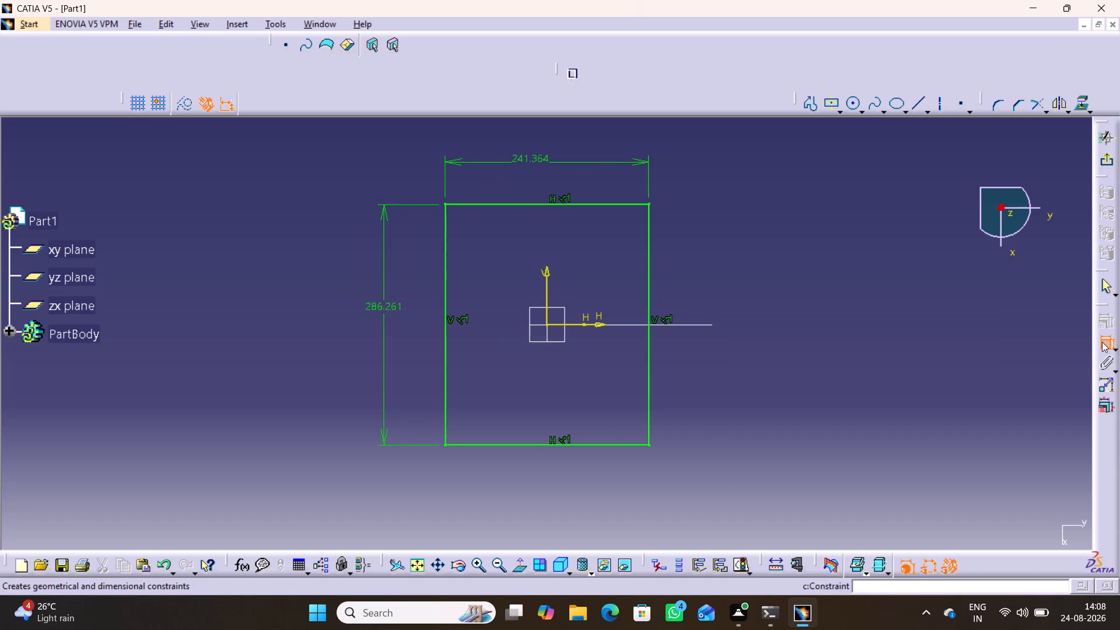
{"action": "left_click", "coordinate": [1105, 342]}
Set the rectangle's width and height to 225 mm each and exit the sketch.
{"action": "double_click", "coordinate": [523, 158]}
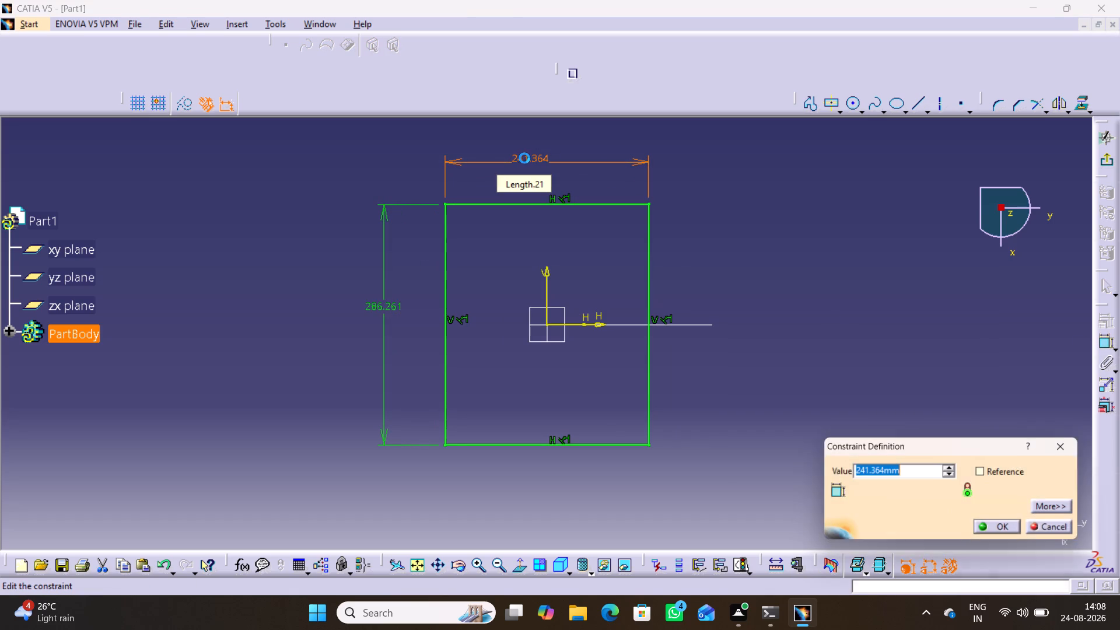
{"action": "type", "text": "225"}
{"action": "key", "text": "Return"}
{"action": "left_click", "coordinate": [703, 221]}
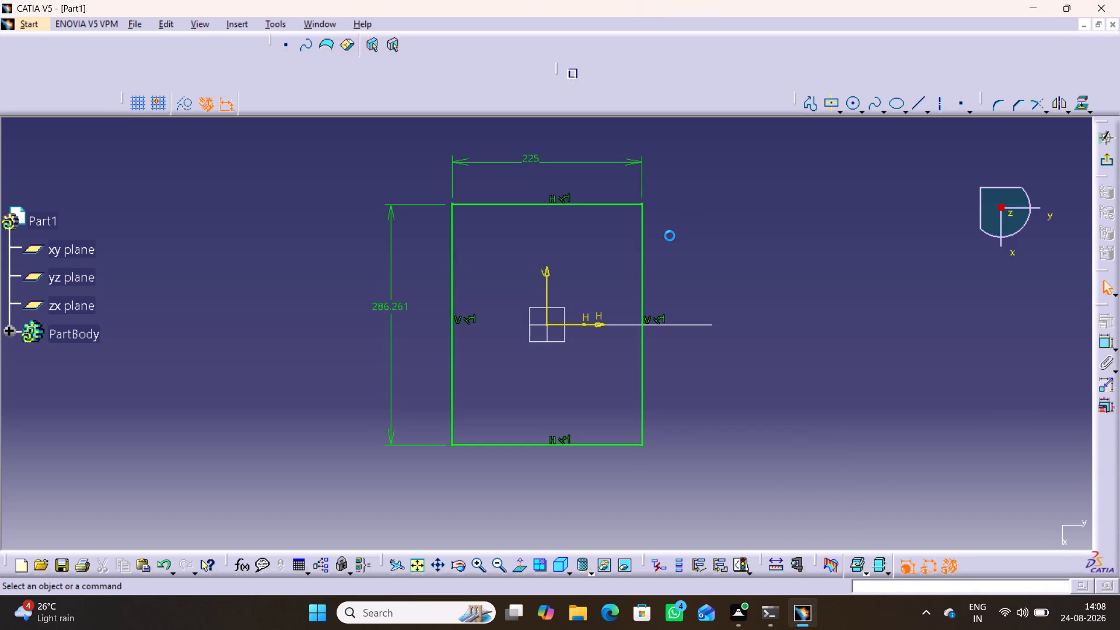
{"action": "double_click", "coordinate": [388, 307]}
{"action": "type", "text": "225"}
{"action": "key", "text": "Return"}
{"action": "left_click", "coordinate": [776, 278]}
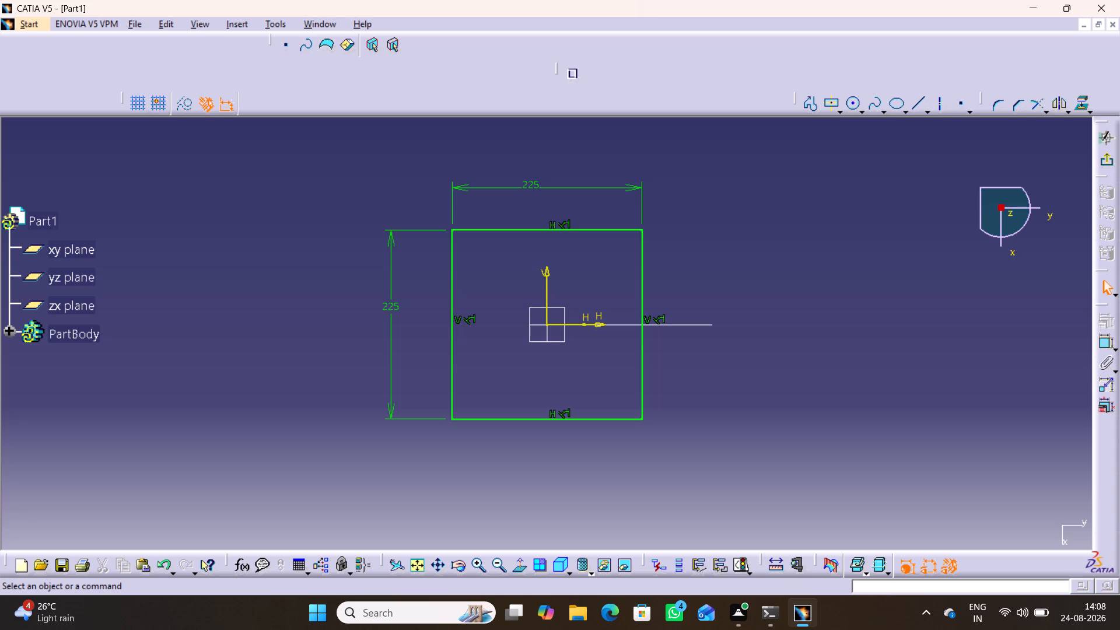
{"action": "left_click", "coordinate": [1105, 162]}
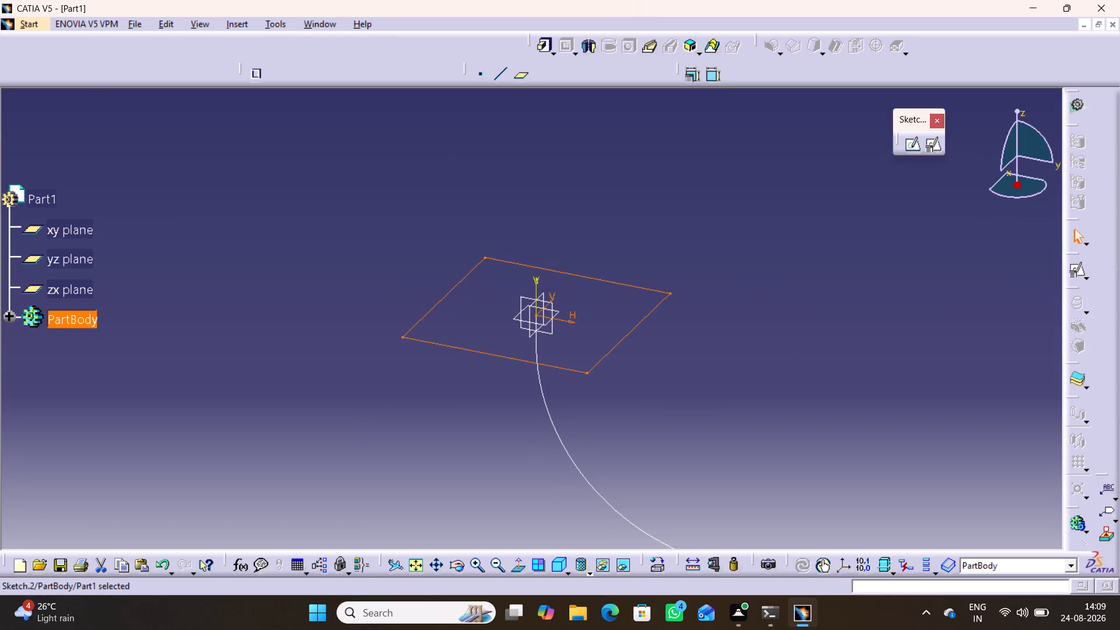
Pad the square sketch 37 mm with the direction reversed, so the plate extends downward along the curved profile.
{"action": "left_click", "coordinate": [543, 48]}
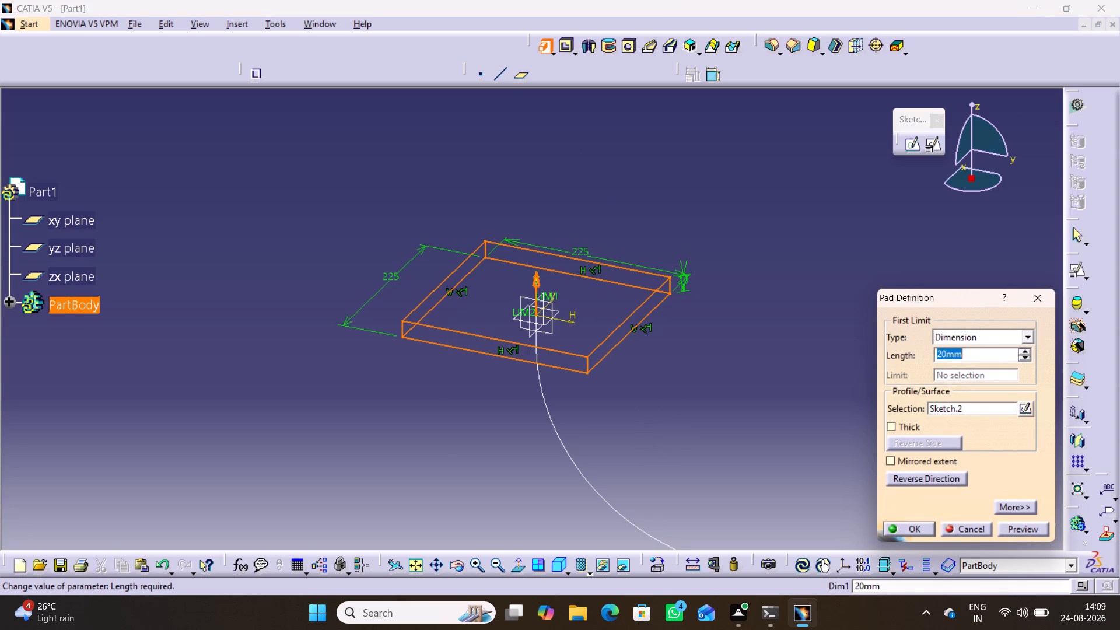
{"action": "type", "text": "37"}
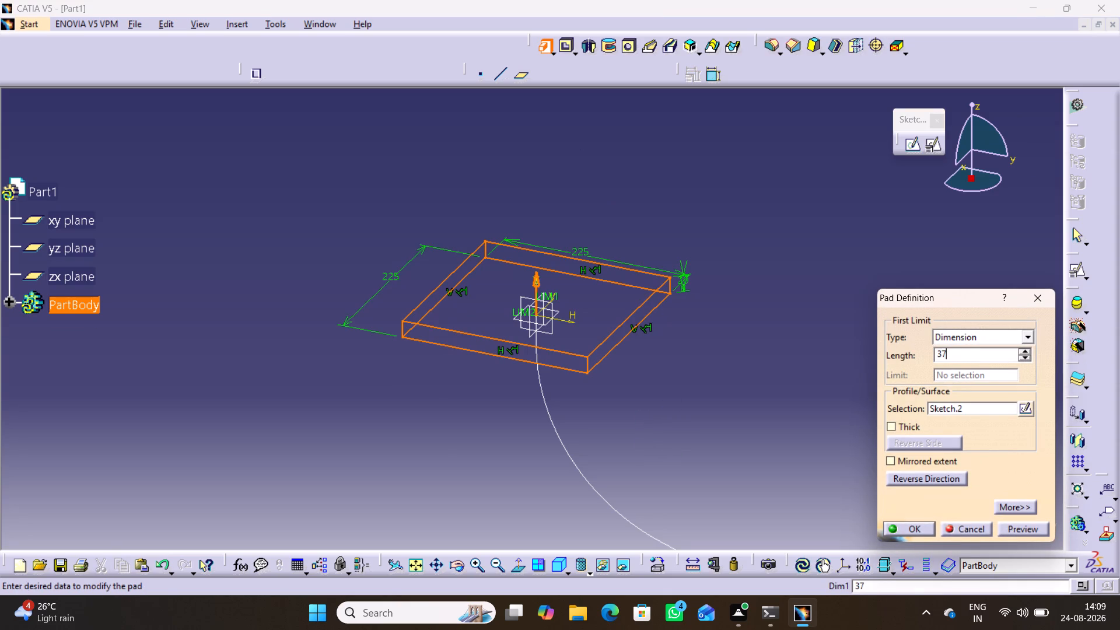
{"action": "left_click", "coordinate": [759, 323]}
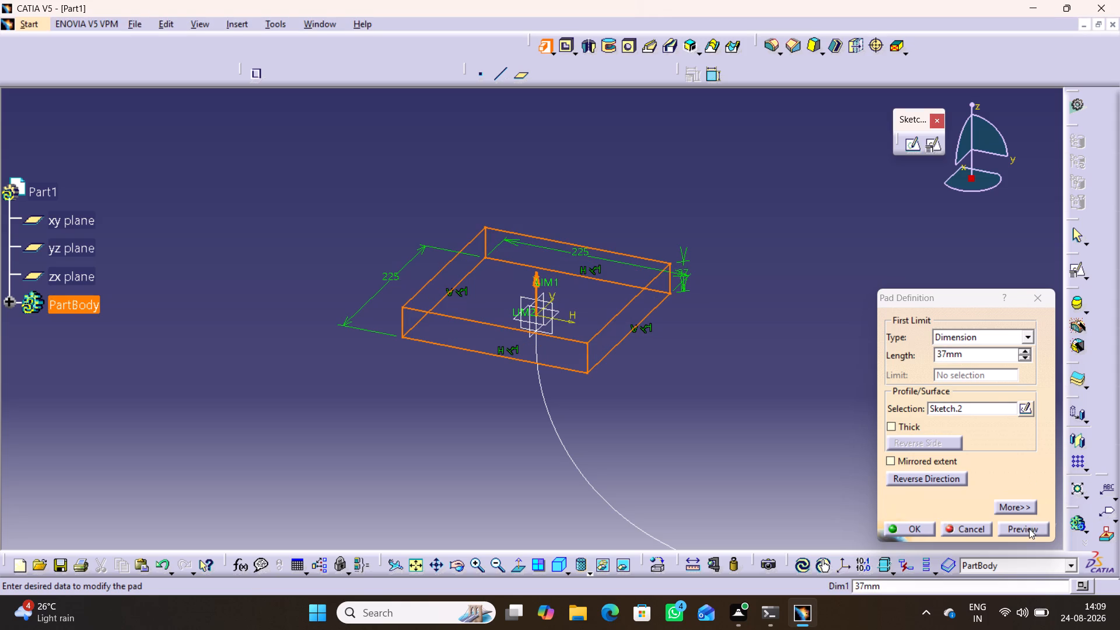
{"action": "left_click", "coordinate": [1029, 529]}
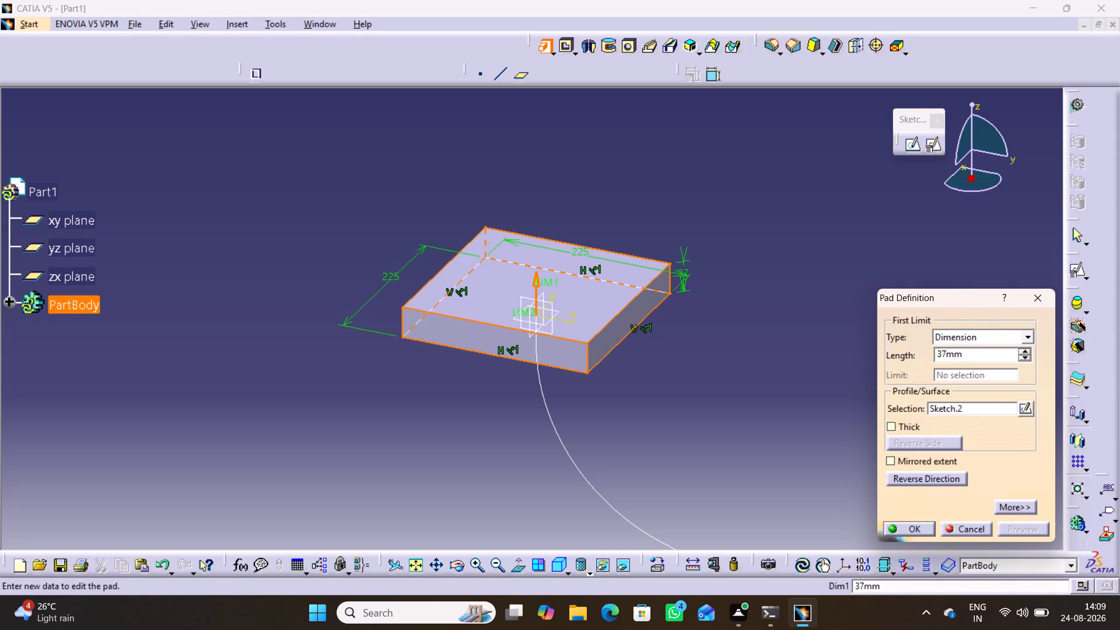
{"action": "left_click", "coordinate": [535, 282]}
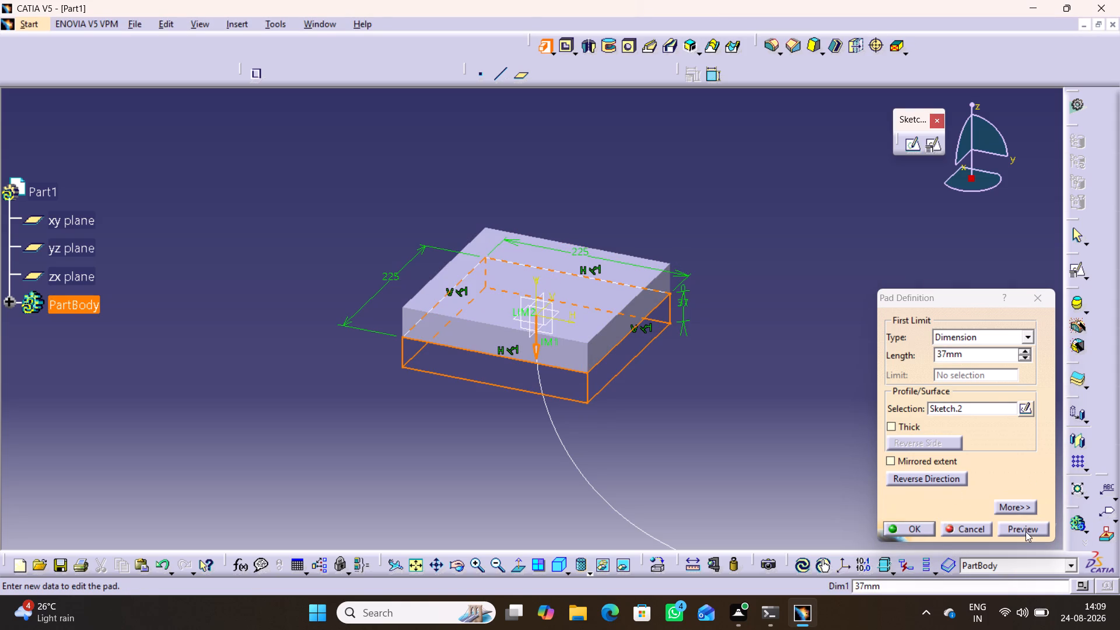
{"action": "left_click", "coordinate": [1025, 531]}
{"action": "middle_click_drag", "start_coordinate": [741, 441], "coordinate": [760, 482]}
{"action": "right_click", "coordinate": [741, 441]}
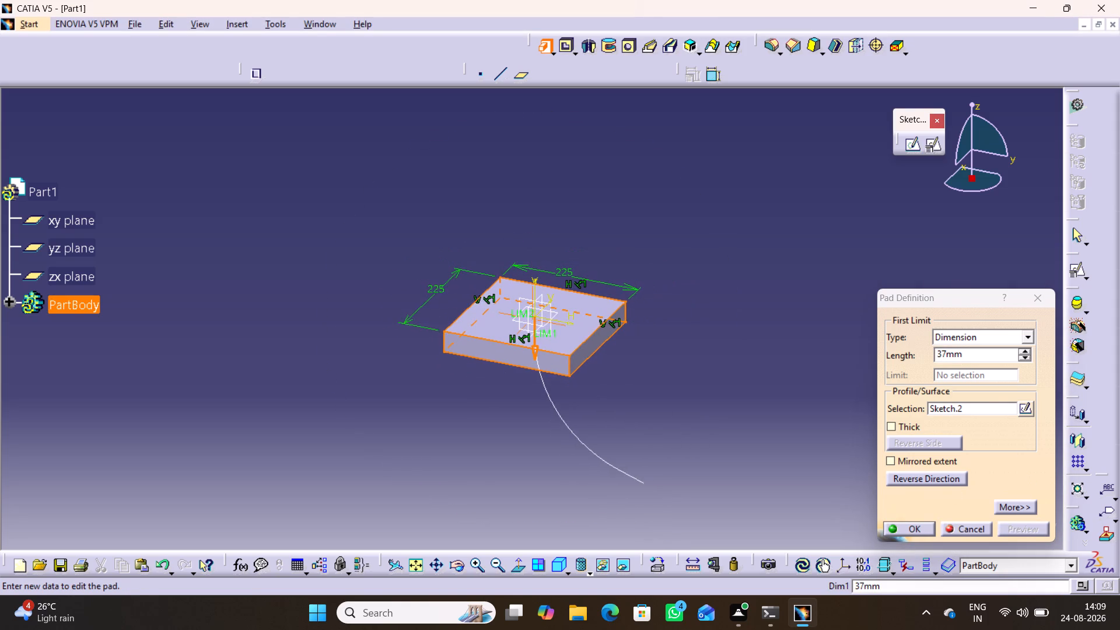
{"action": "middle_click_drag", "start_coordinate": [717, 453], "coordinate": [714, 405]}
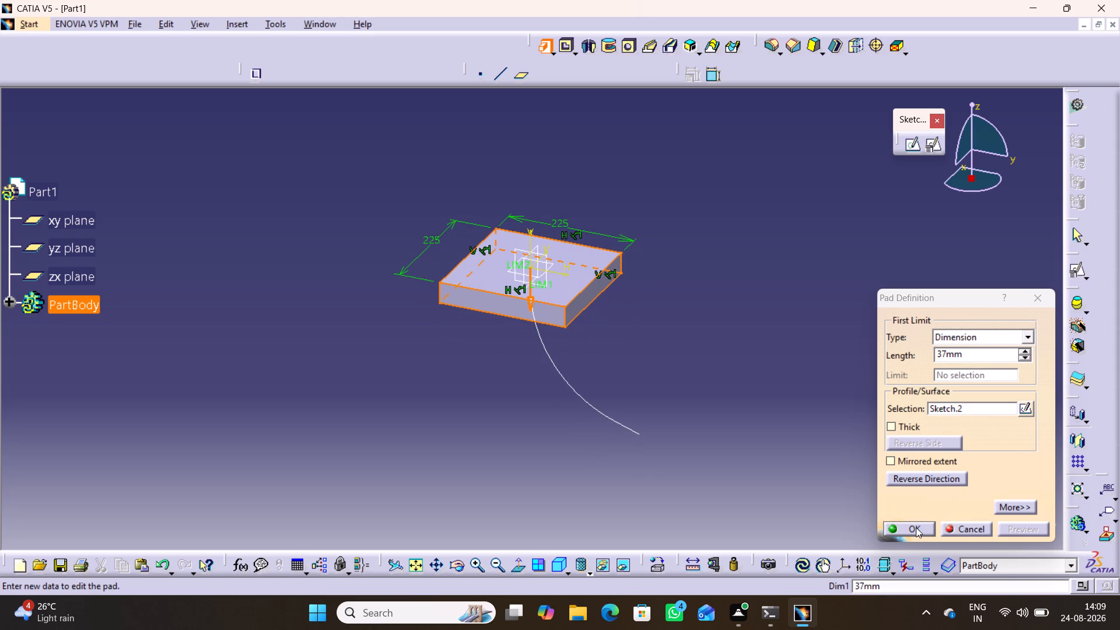
{"action": "left_click", "coordinate": [916, 527]}
{"action": "left_click", "coordinate": [719, 309]}
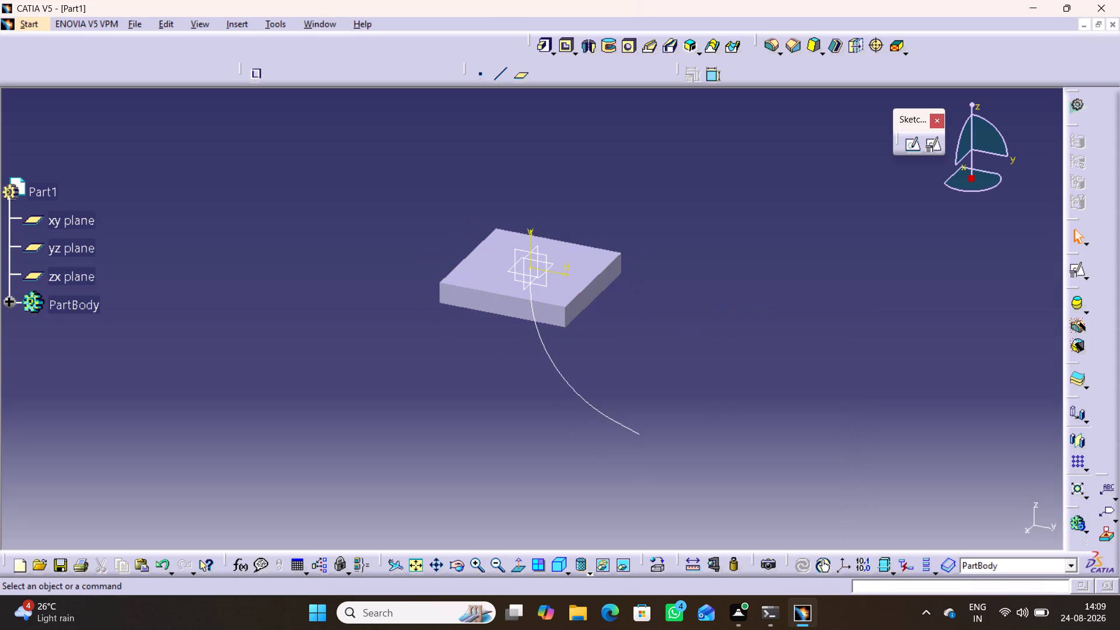
Fillet the plate's four vertical corner edges with a 38 mm radius.
{"action": "left_click", "coordinate": [566, 316]}
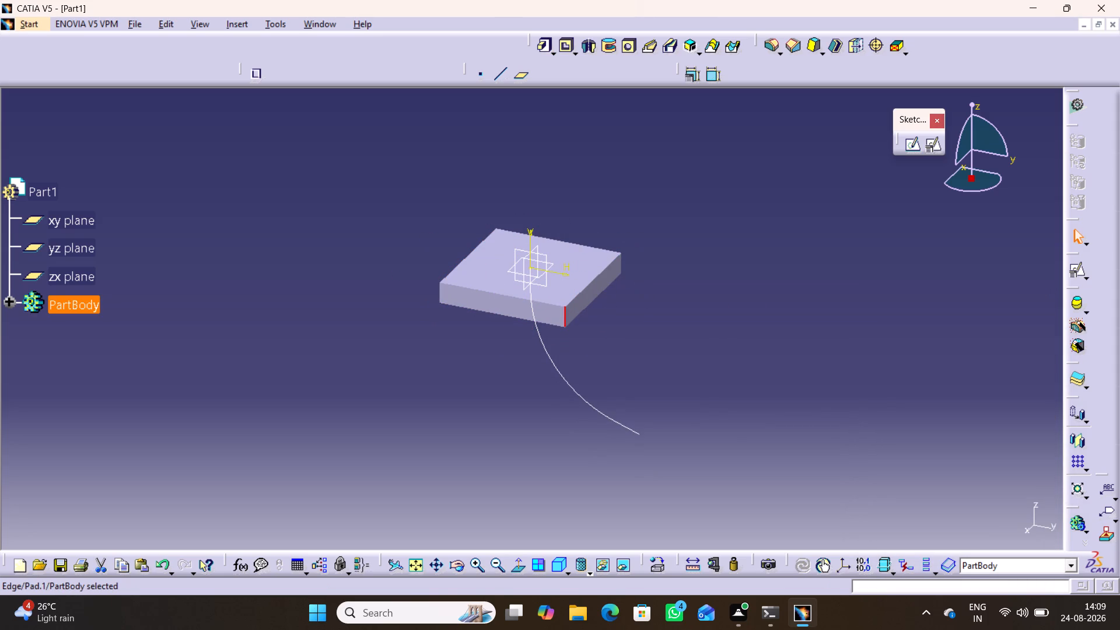
{"action": "left_click", "coordinate": [622, 261]}
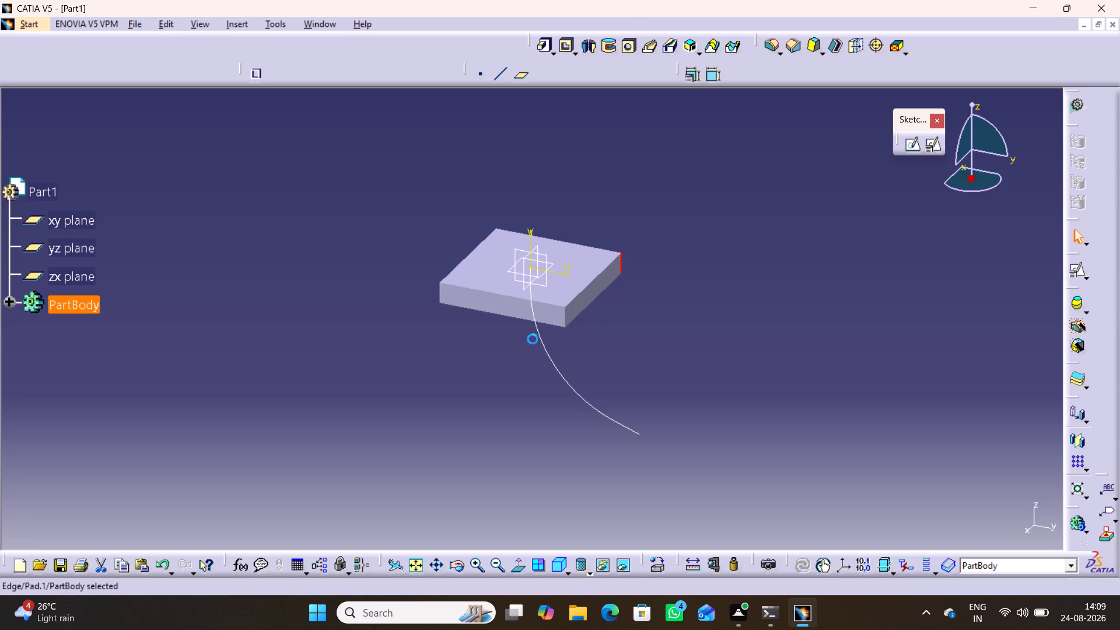
{"action": "left_click", "coordinate": [442, 292]}
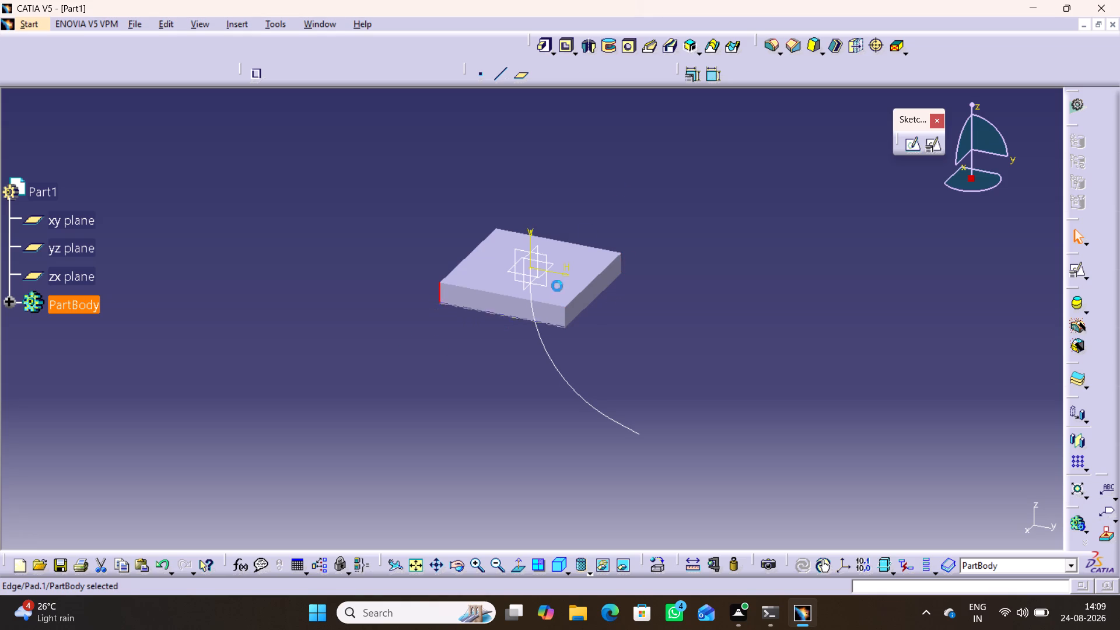
{"action": "left_click", "coordinate": [771, 48]}
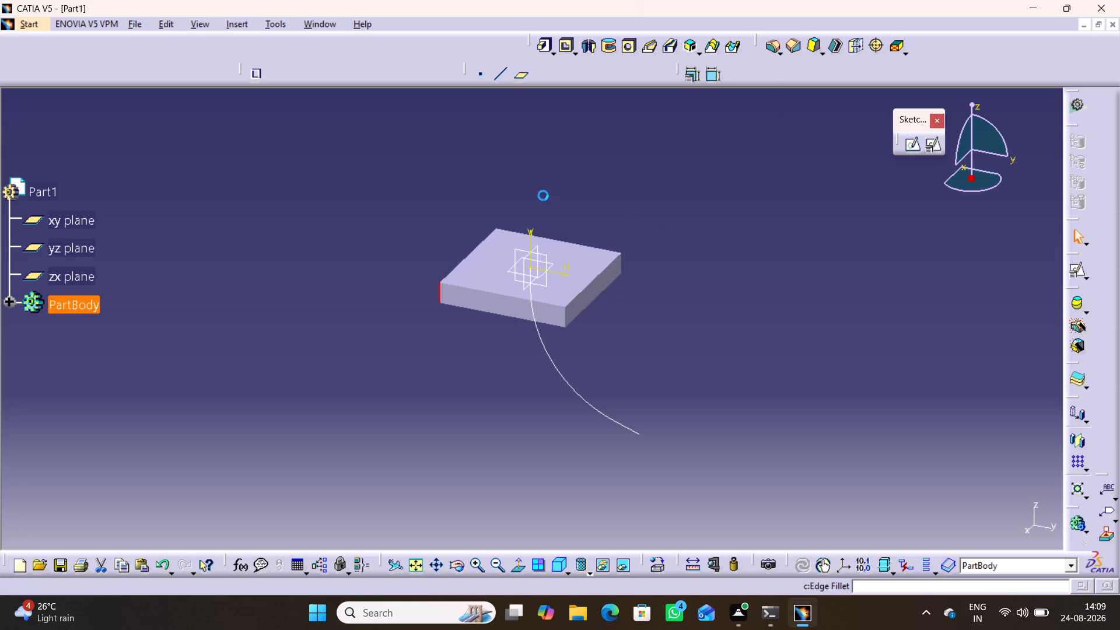
{"action": "left_click", "coordinate": [562, 315]}
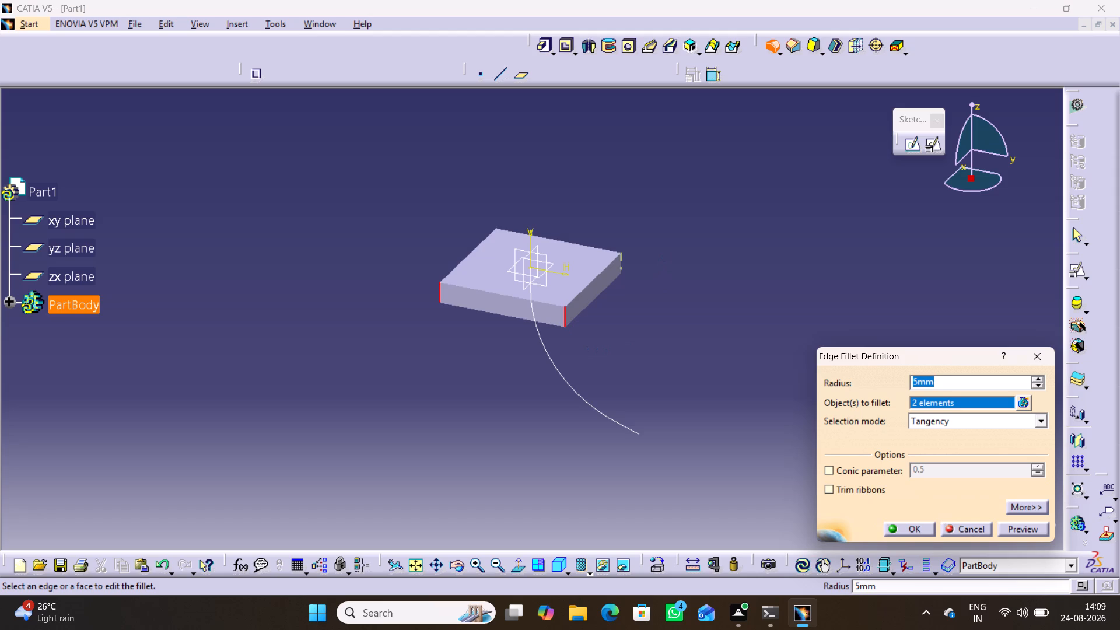
{"action": "left_click", "coordinate": [623, 260]}
{"action": "middle_click_drag", "start_coordinate": [568, 198], "coordinate": [654, 307]}
{"action": "right_click_drag", "start_coordinate": [580, 228], "coordinate": [654, 307]}
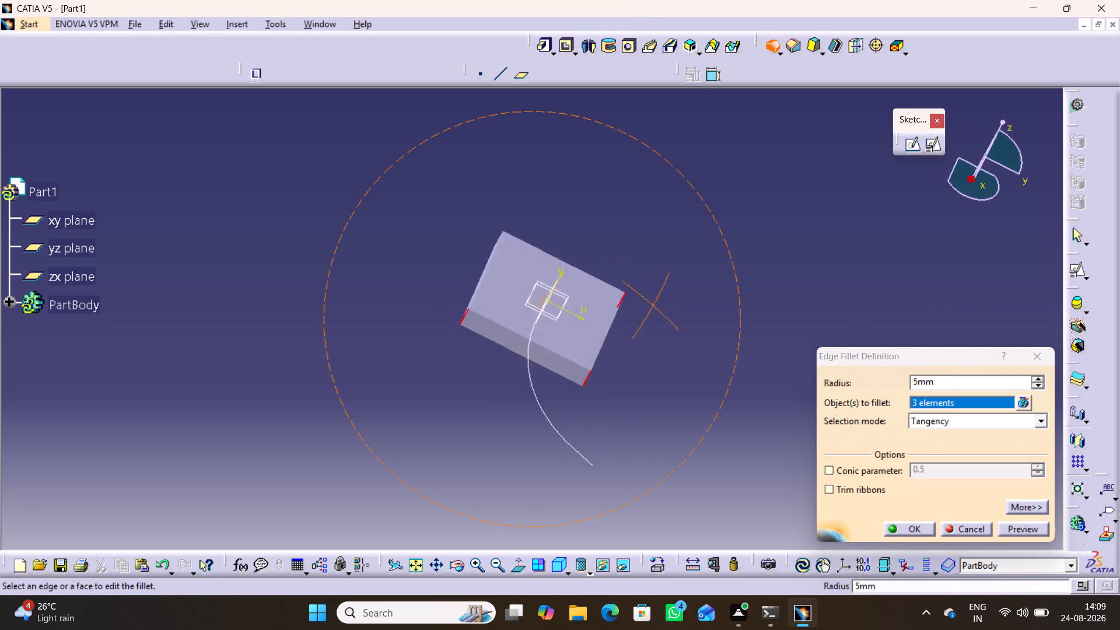
{"action": "middle_click_drag", "start_coordinate": [654, 307], "coordinate": [695, 418]}
{"action": "right_click_drag", "start_coordinate": [654, 307], "coordinate": [696, 408]}
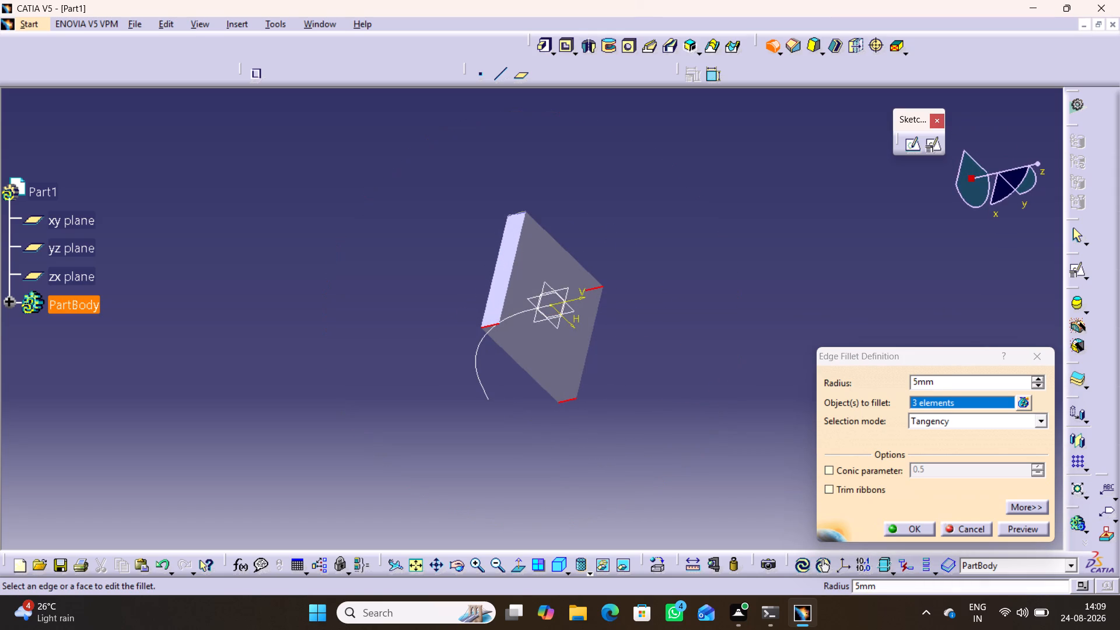
{"action": "left_click", "coordinate": [521, 211]}
{"action": "middle_click_drag", "start_coordinate": [667, 350], "coordinate": [549, 199]}
{"action": "right_click_drag", "start_coordinate": [668, 350], "coordinate": [549, 199]}
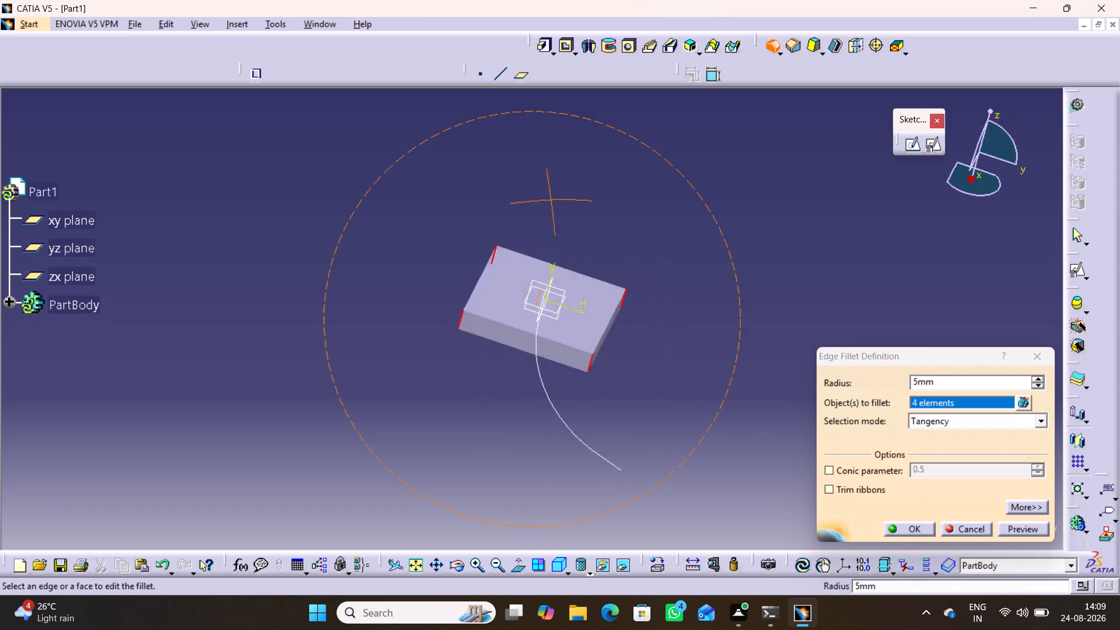
{"action": "right_click_drag", "start_coordinate": [549, 199], "coordinate": [485, 215]}
{"action": "middle_click_drag", "start_coordinate": [549, 199], "coordinate": [485, 215]}
{"action": "left_click", "coordinate": [1017, 527]}
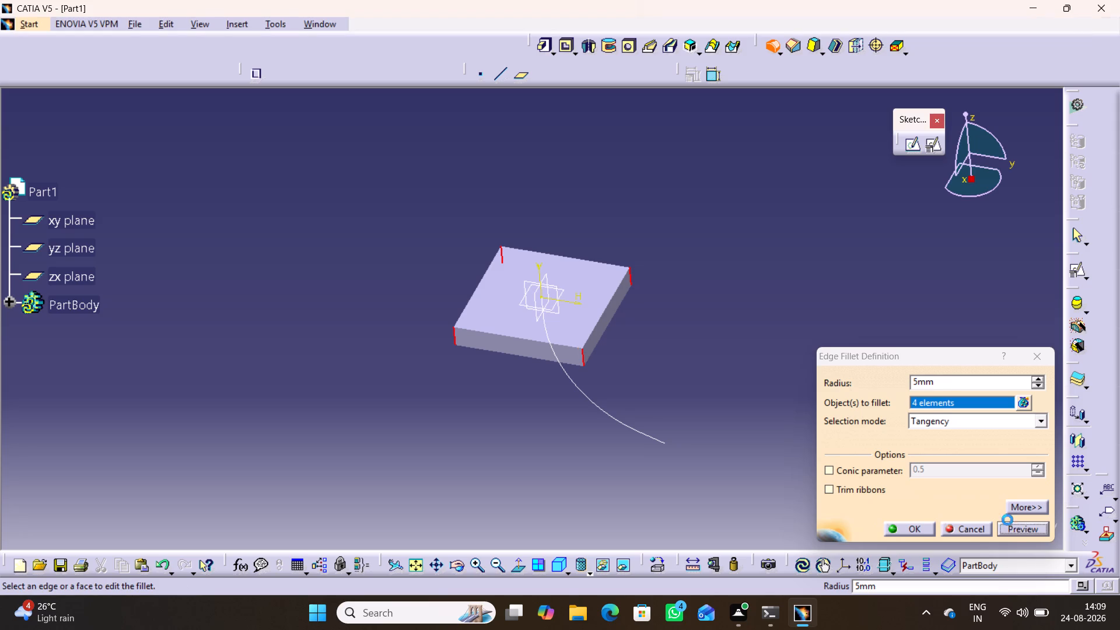
{"action": "left_click_drag", "start_coordinate": [943, 377], "coordinate": [894, 386]}
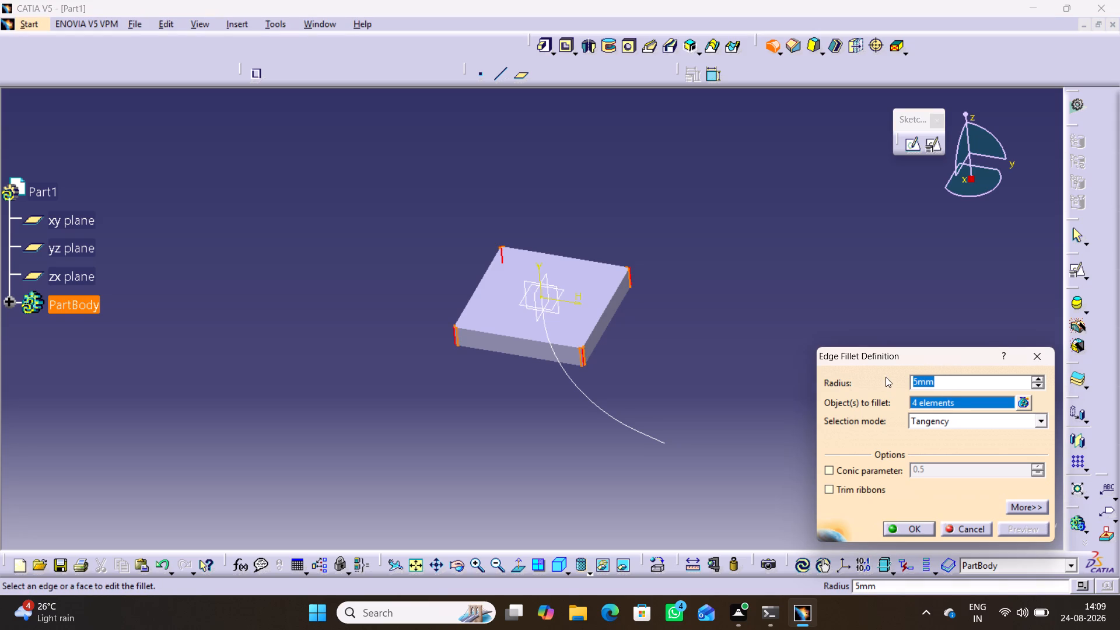
{"action": "type", "text": "38"}
{"action": "left_click", "coordinate": [738, 229]}
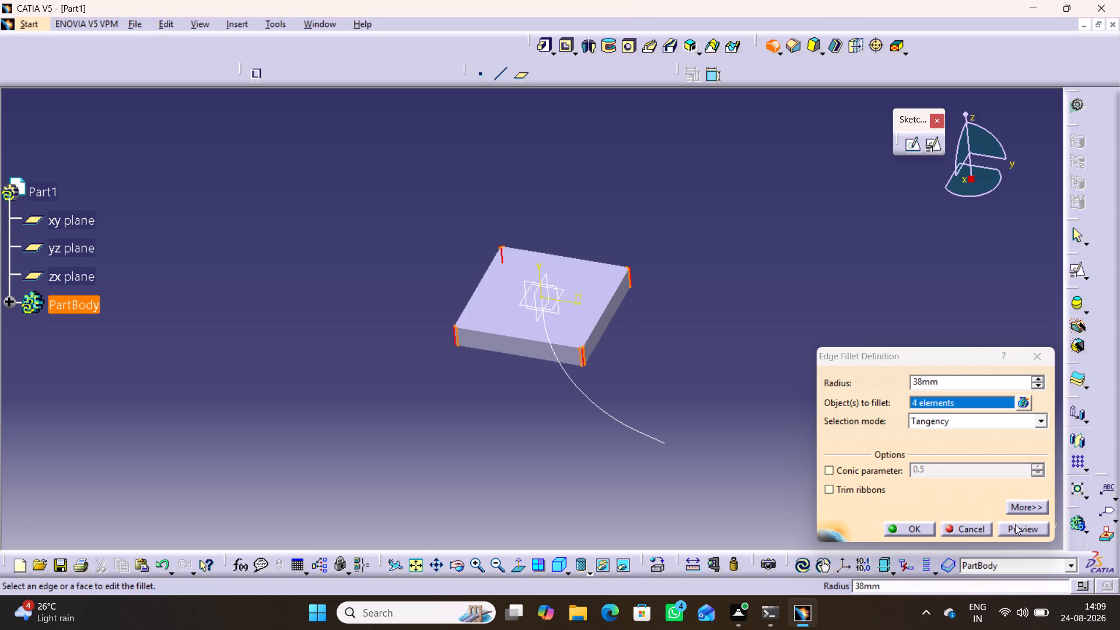
{"action": "left_click", "coordinate": [1017, 529]}
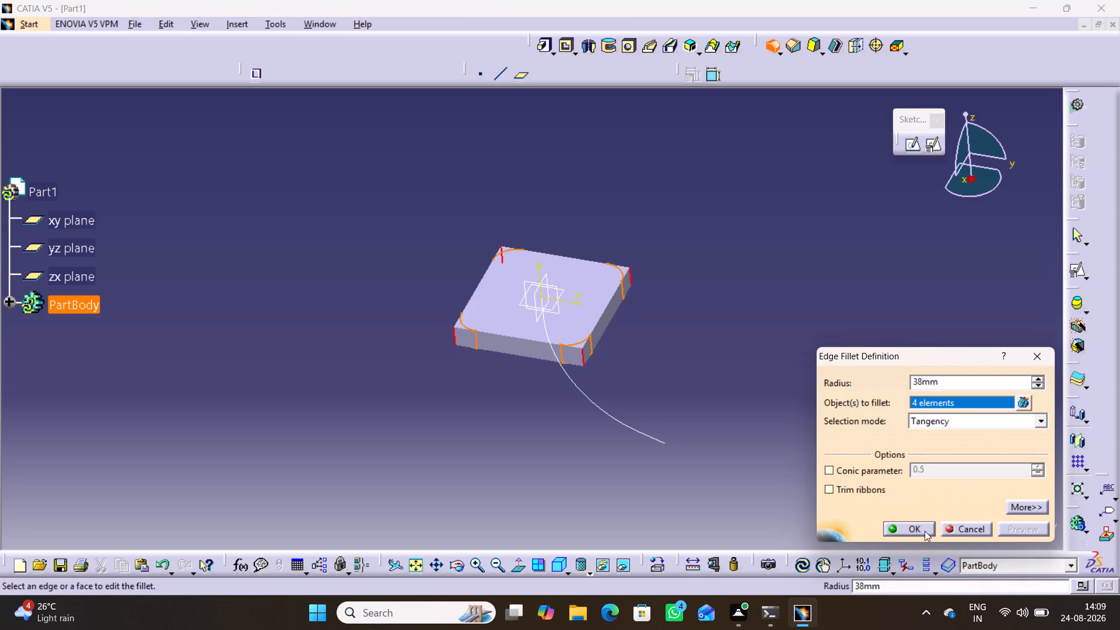
{"action": "left_click", "coordinate": [925, 531]}
{"action": "left_click", "coordinate": [795, 273]}
Switch the model display to shading with edges.
{"action": "middle_click_drag", "start_coordinate": [708, 395], "coordinate": [741, 402]}
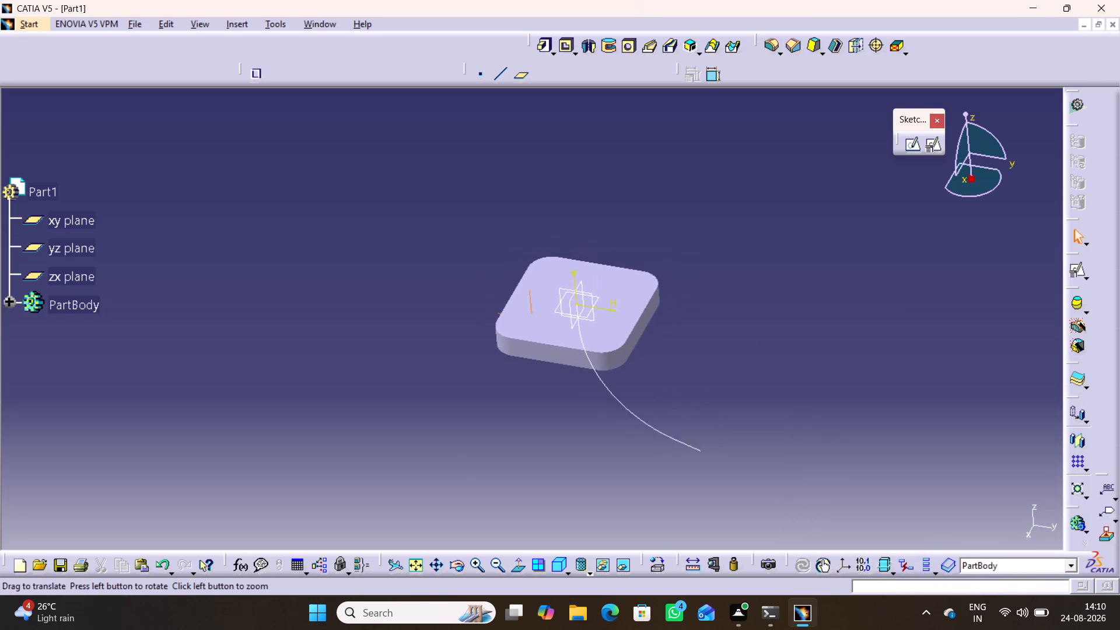
{"action": "middle_click_drag", "start_coordinate": [741, 402], "coordinate": [691, 412]}
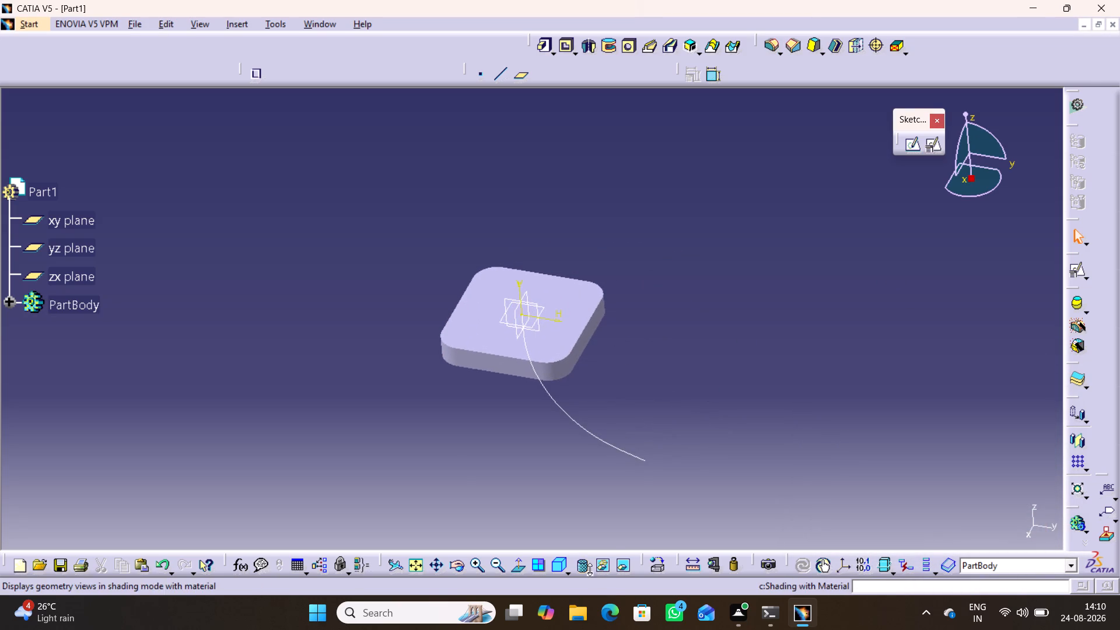
{"action": "left_click", "coordinate": [590, 569]}
{"action": "left_click", "coordinate": [604, 477]}
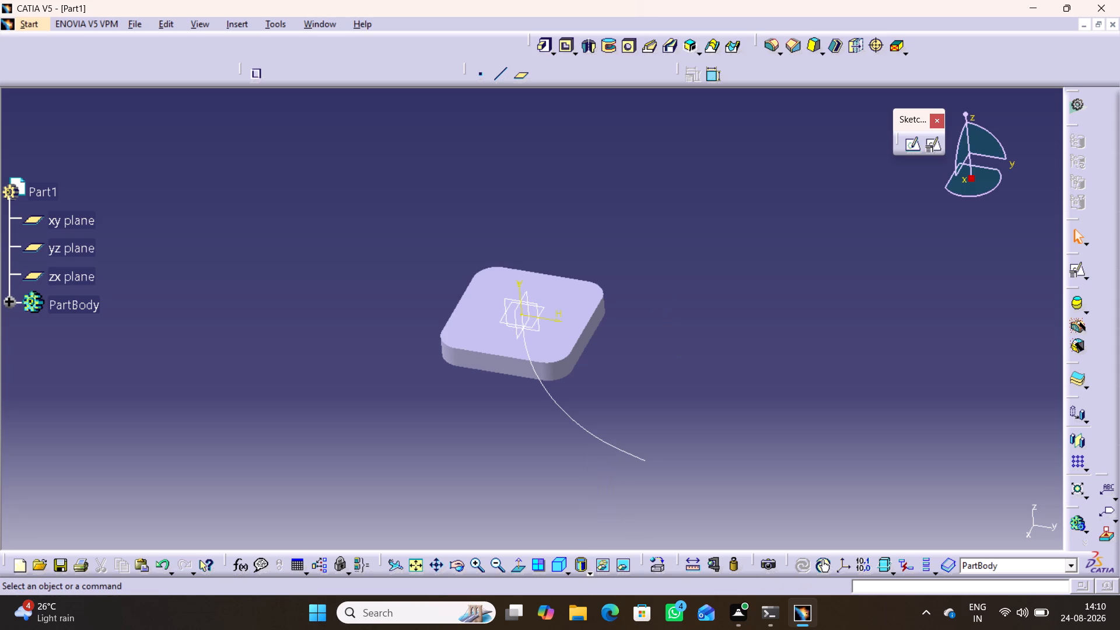
{"action": "left_click", "coordinate": [664, 299]}
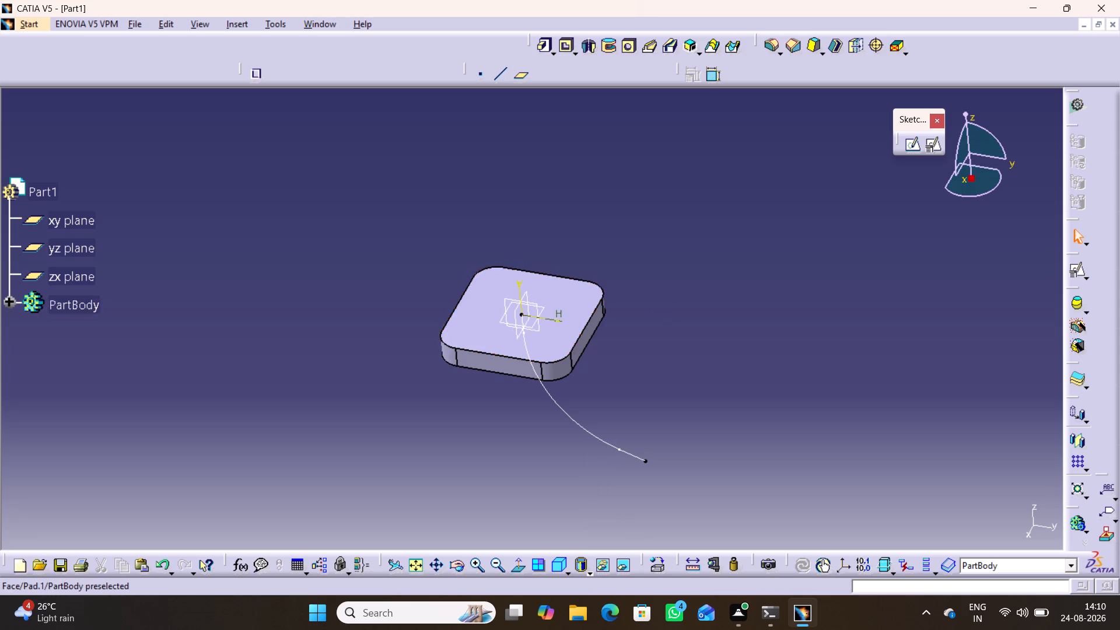
Create a positioned sketch on the plate's top face with the H and V axes swapped and V reversed.
{"action": "left_click", "coordinate": [559, 304]}
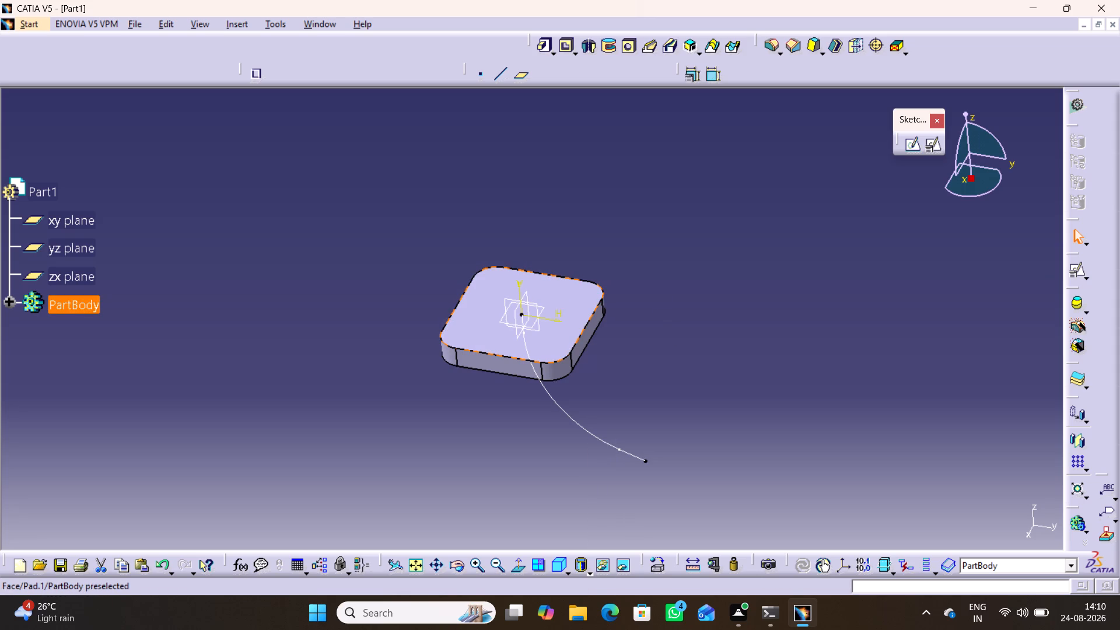
{"action": "left_click", "coordinate": [577, 297]}
{"action": "left_click", "coordinate": [935, 142]}
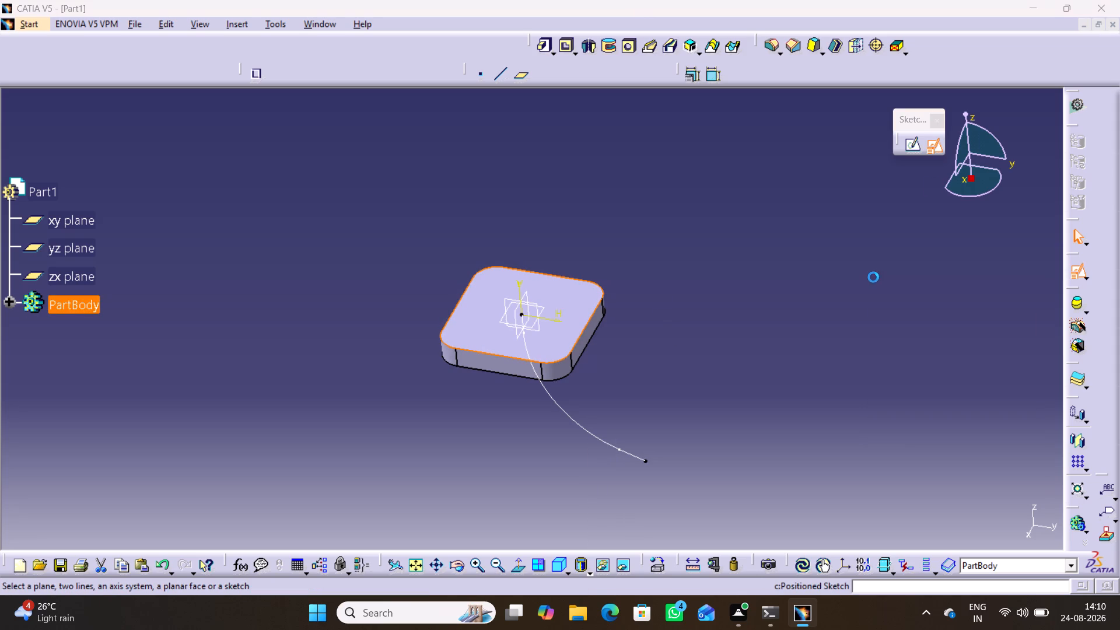
{"action": "left_click", "coordinate": [1006, 507]}
{"action": "left_click", "coordinate": [953, 505]}
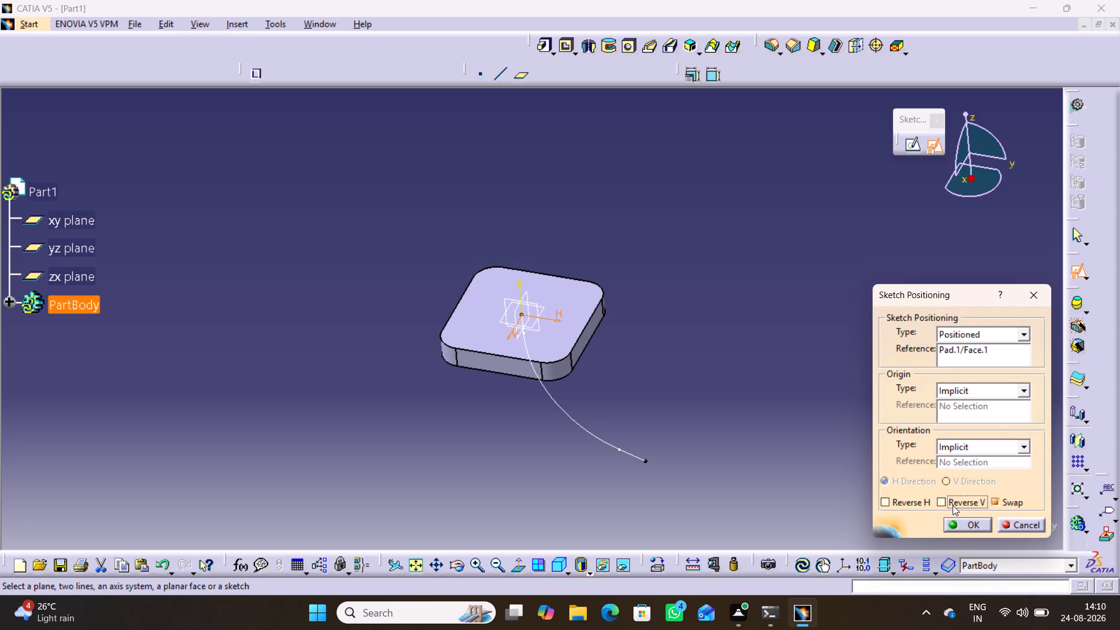
{"action": "left_click", "coordinate": [961, 525]}
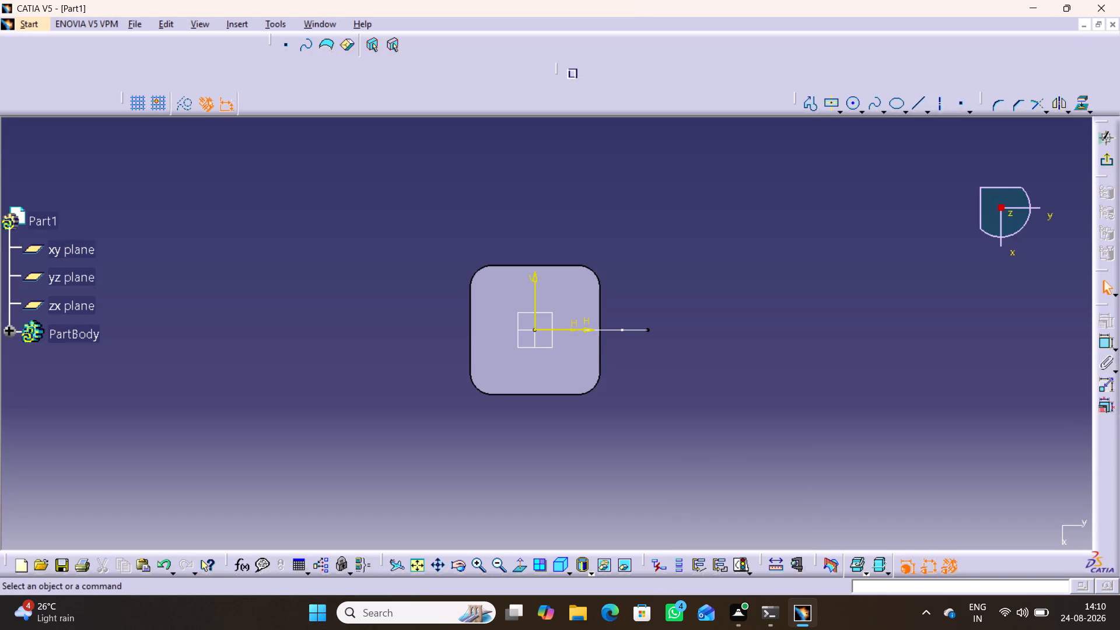
Draw four circles, one near each rounded corner of the plate, with the two upper ones about 46 mm and 56 mm in diameter.
{"action": "left_click", "coordinate": [853, 103]}
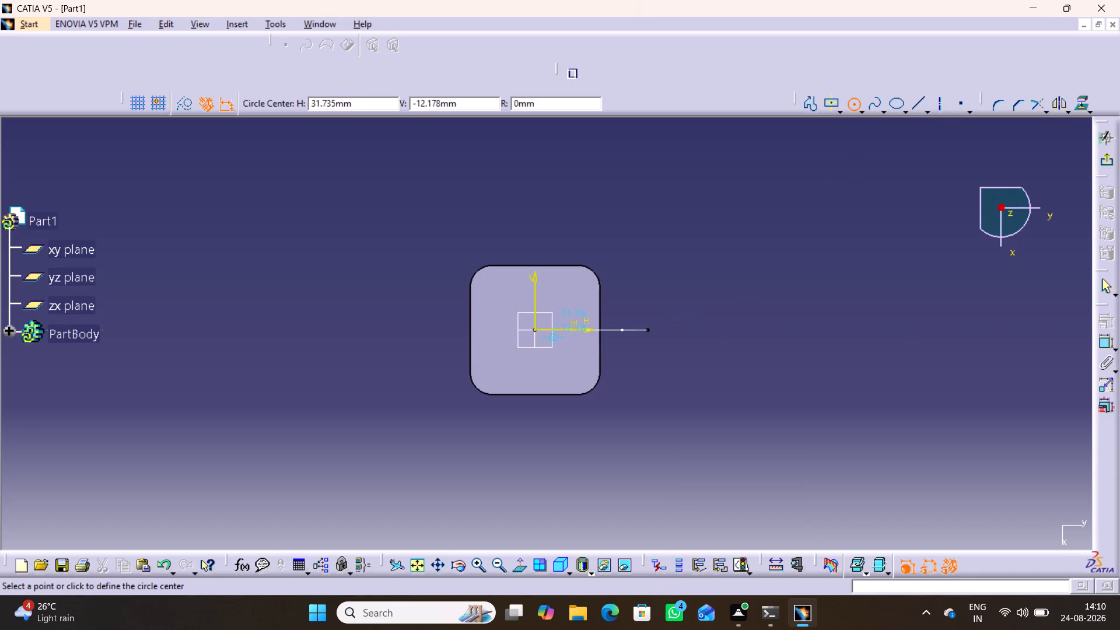
{"action": "left_click", "coordinate": [490, 290]}
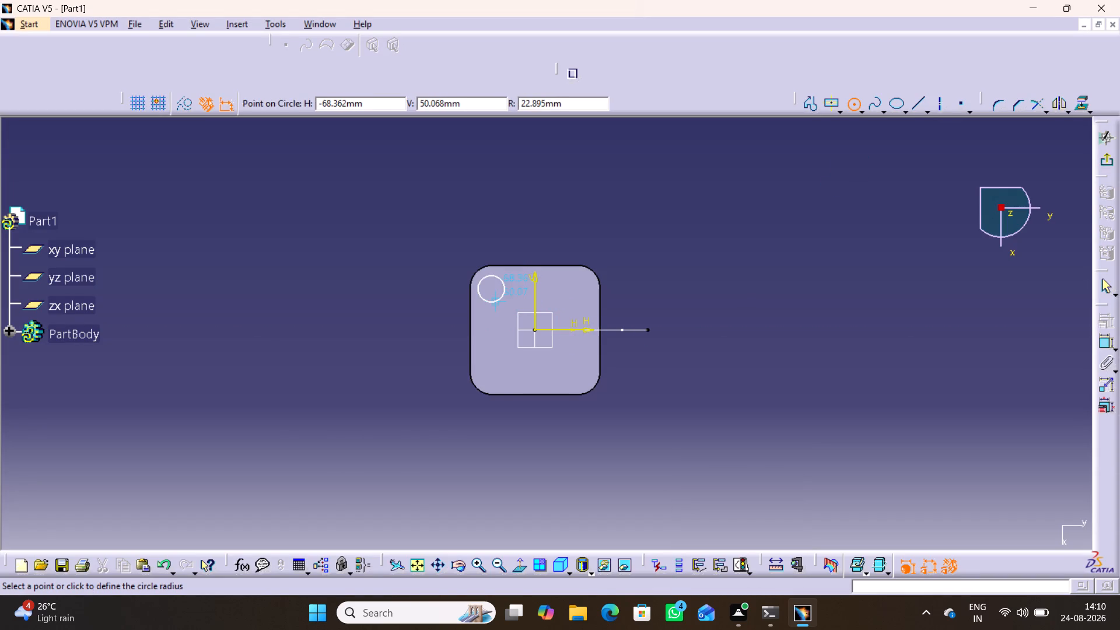
{"action": "left_click", "coordinate": [495, 301]}
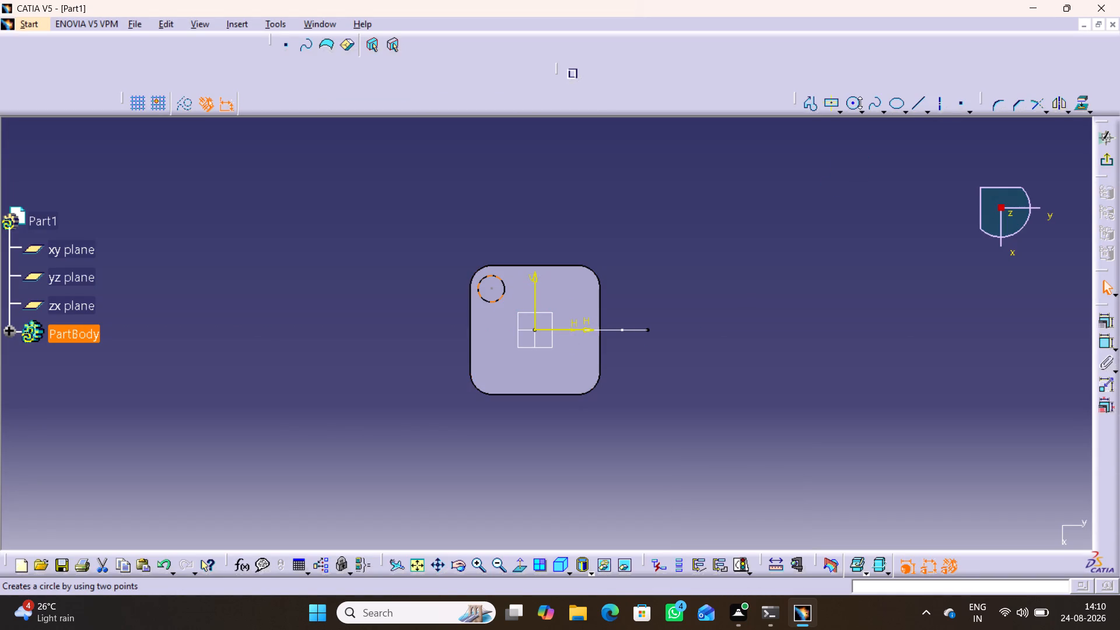
{"action": "double_click", "coordinate": [852, 107]}
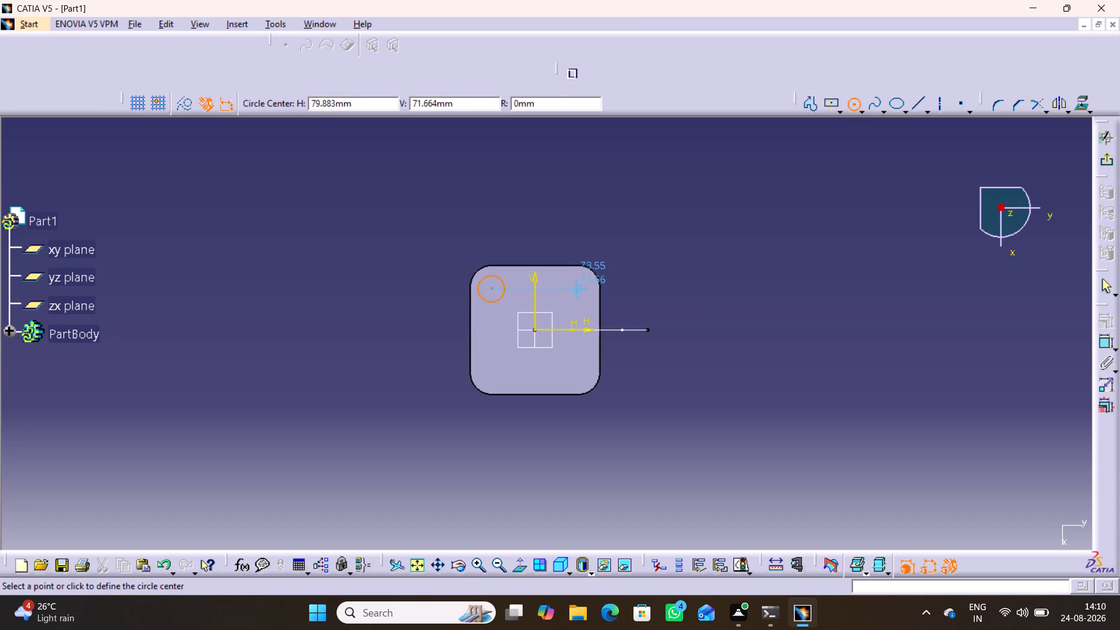
{"action": "left_click", "coordinate": [576, 287]}
{"action": "left_click", "coordinate": [592, 295]}
{"action": "left_click", "coordinate": [576, 373]}
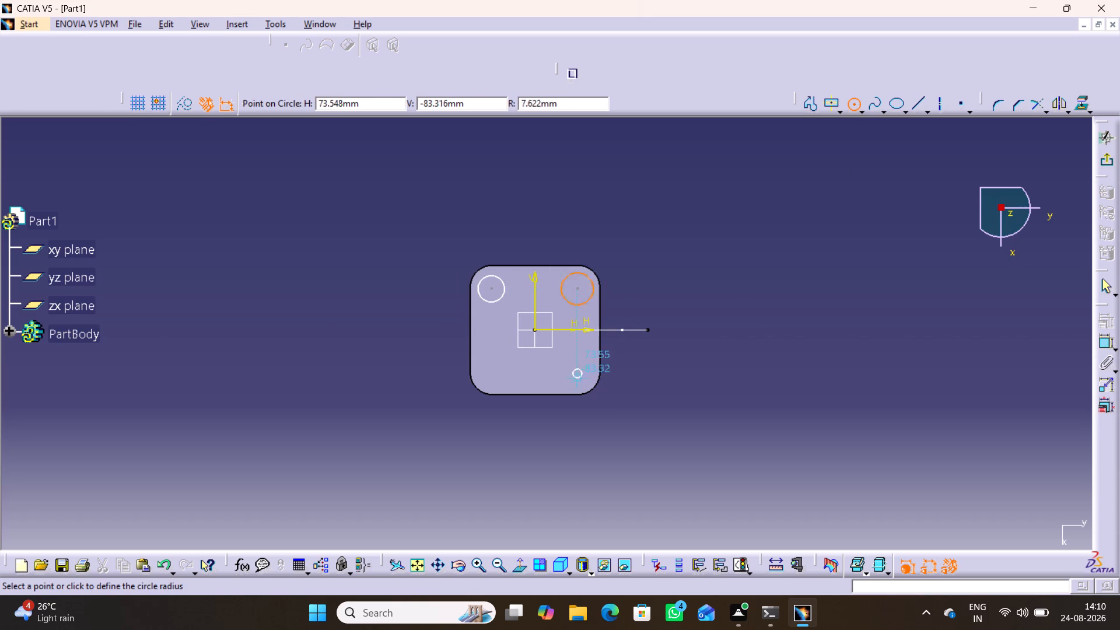
{"action": "left_click", "coordinate": [582, 381]}
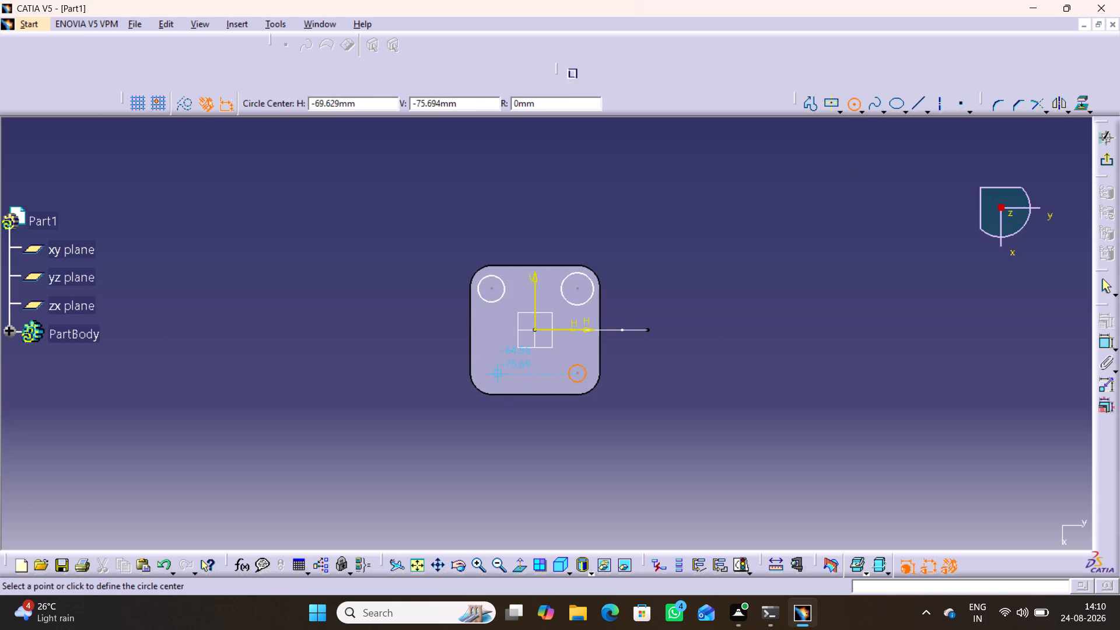
{"action": "left_click", "coordinate": [495, 370]}
{"action": "left_click", "coordinate": [503, 382]}
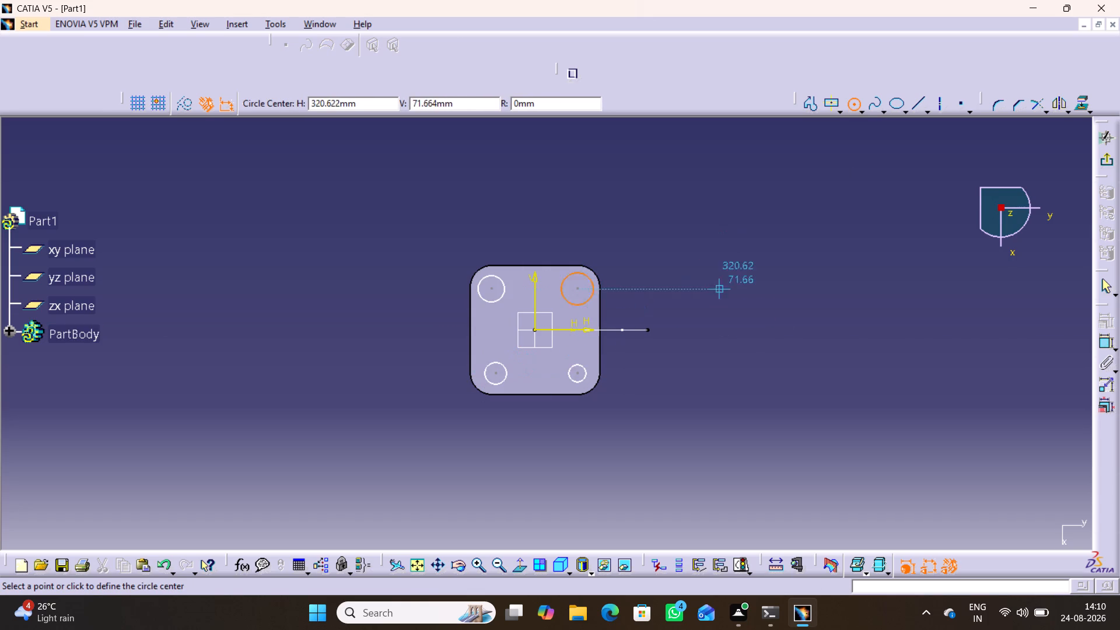
{"action": "left_click", "coordinate": [1104, 286]}
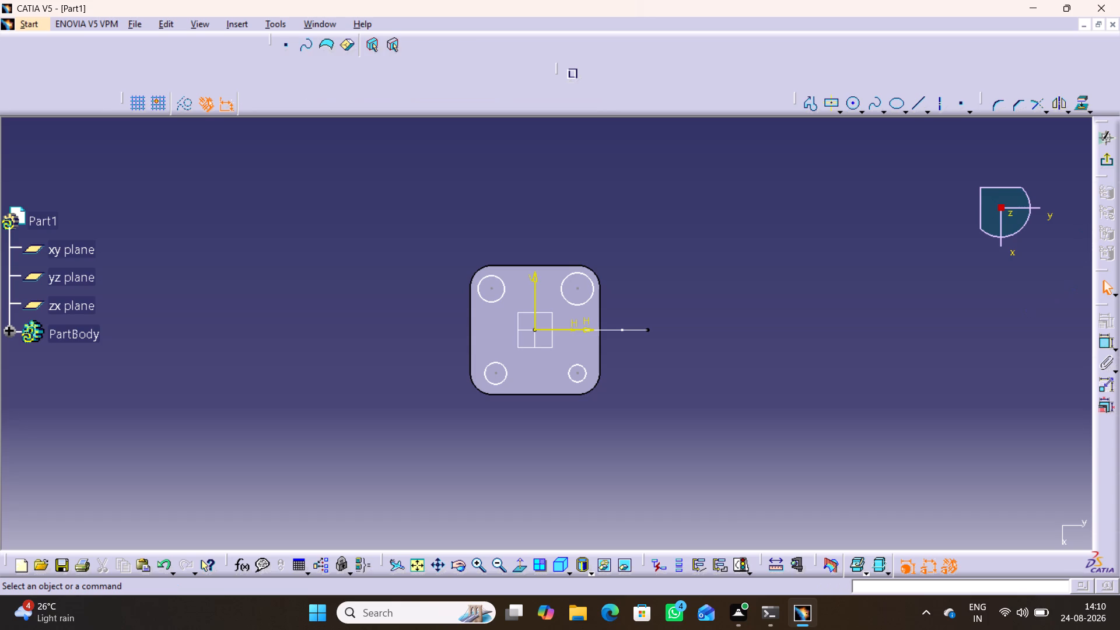
{"action": "left_click", "coordinate": [940, 332]}
Dimension the upper-left circle and set its diameter to 32 mm.
{"action": "double_click", "coordinate": [1104, 342]}
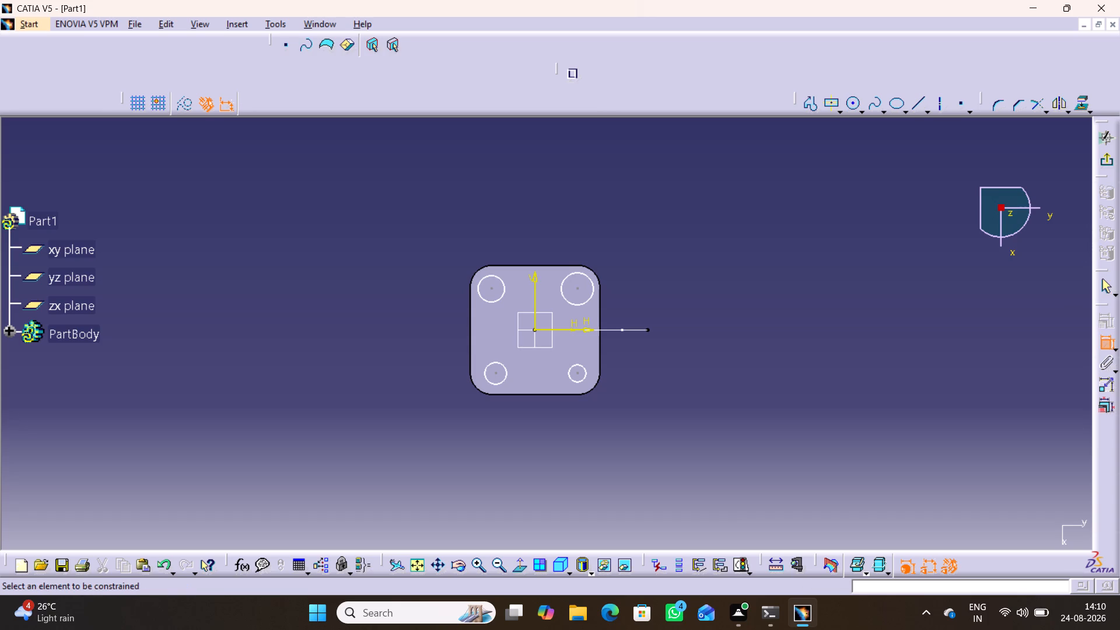
{"action": "left_click", "coordinate": [500, 279]}
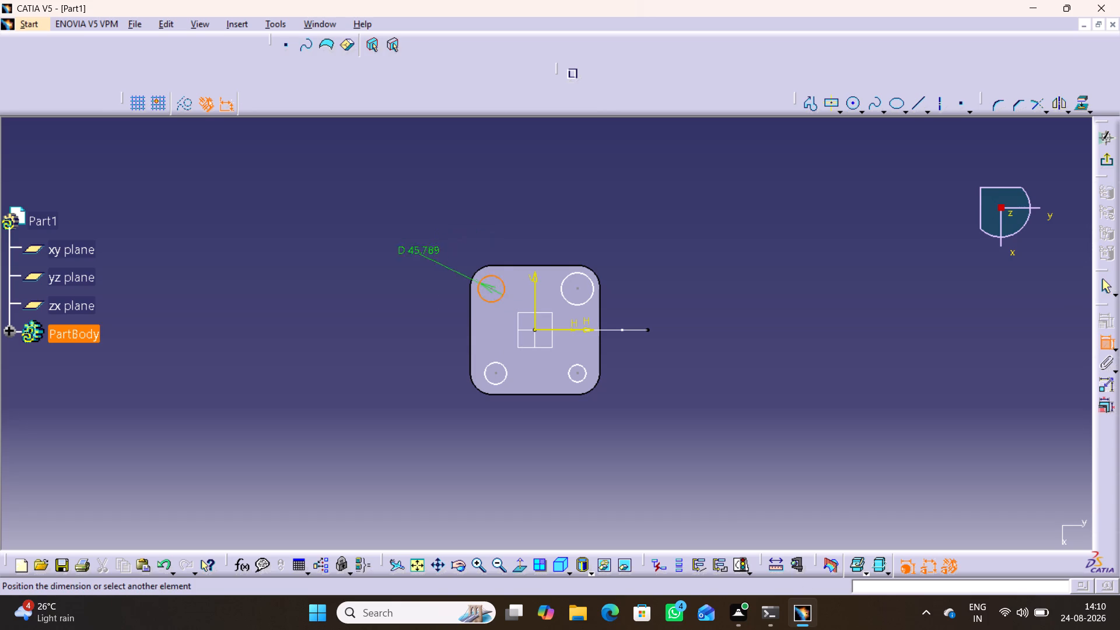
{"action": "left_click", "coordinate": [414, 266]}
{"action": "double_click", "coordinate": [410, 262]}
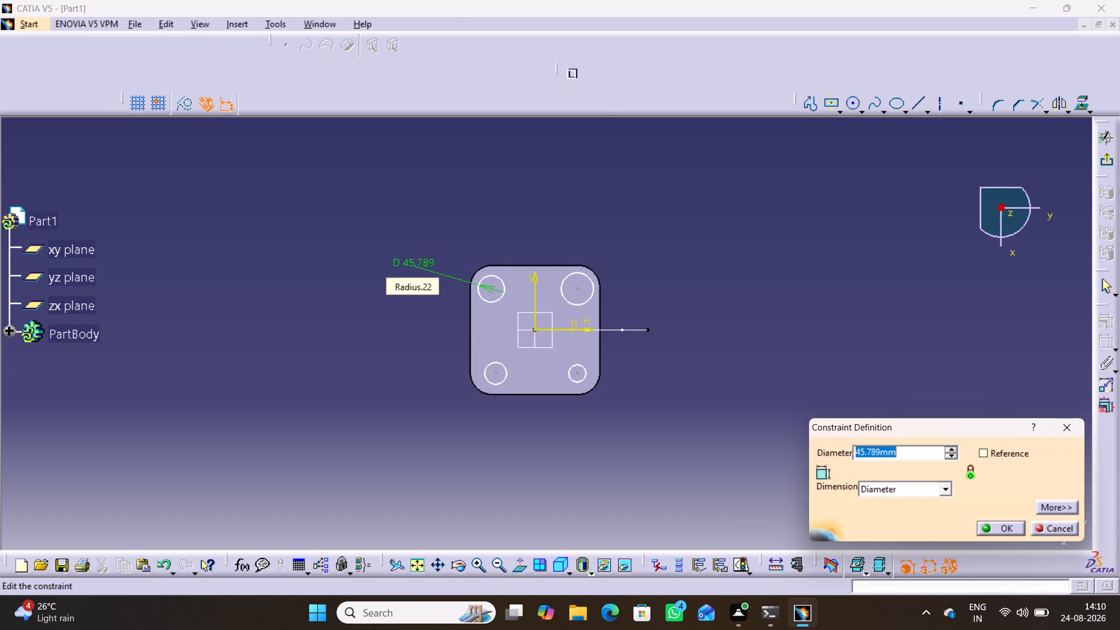
{"action": "type", "text": "32"}
{"action": "key", "text": "Return"}
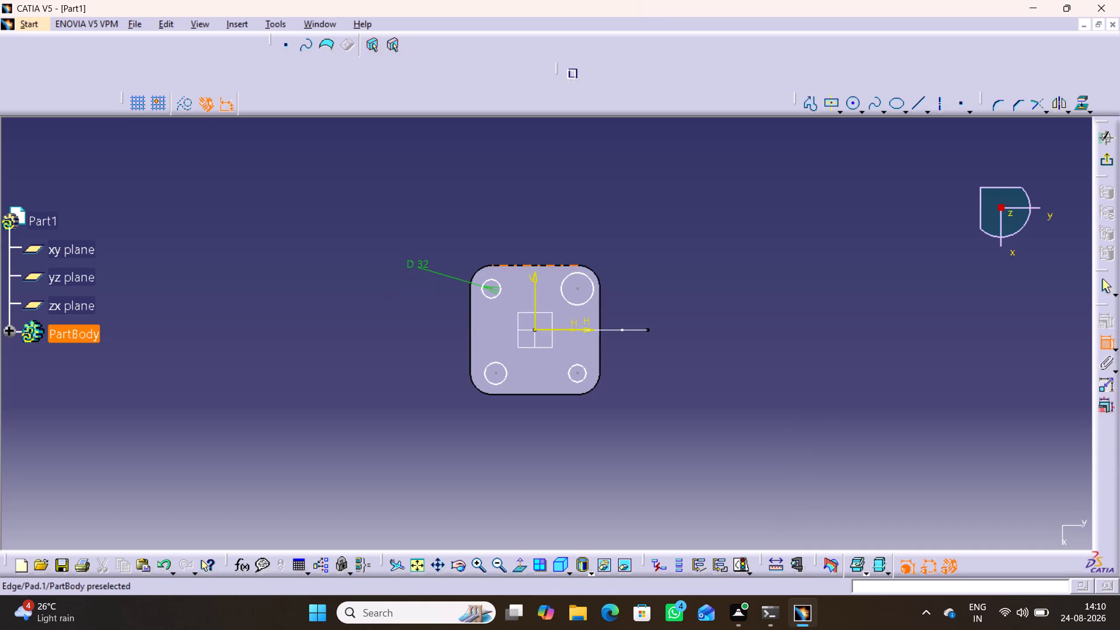
Dimension the circle near the plate's upper-right corner and set its diameter to 32 mm.
{"action": "left_click", "coordinate": [600, 253]}
{"action": "left_click", "coordinate": [593, 281]}
{"action": "left_click", "coordinate": [630, 270]}
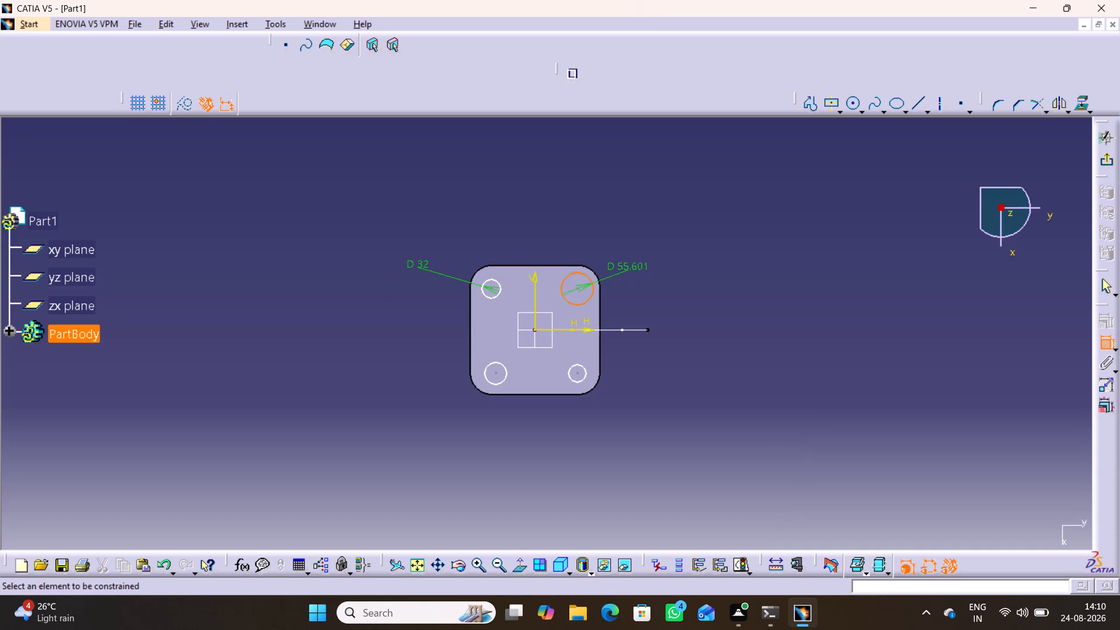
{"action": "type", "text": "32"}
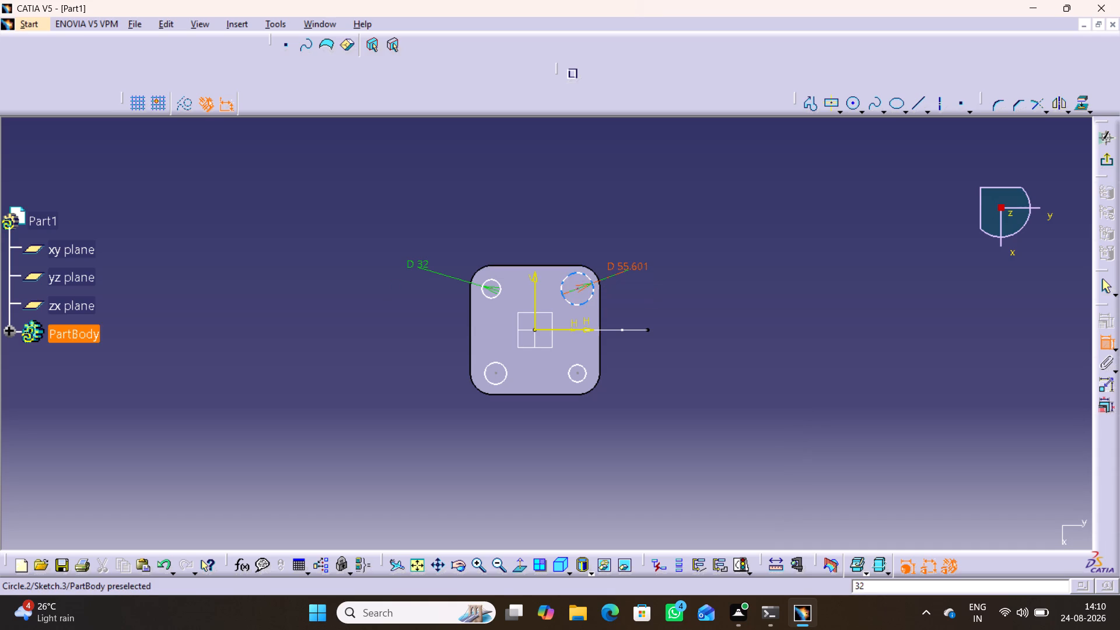
{"action": "double_click", "coordinate": [624, 262]}
{"action": "type", "text": "32"}
{"action": "key", "text": "Return"}
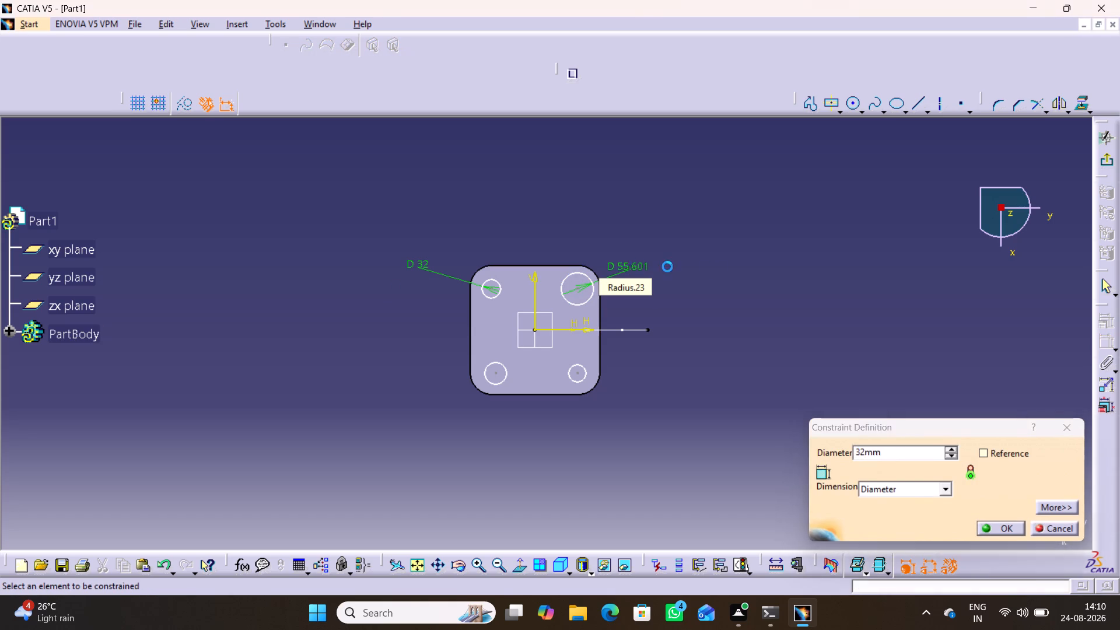
{"action": "left_click", "coordinate": [733, 275]}
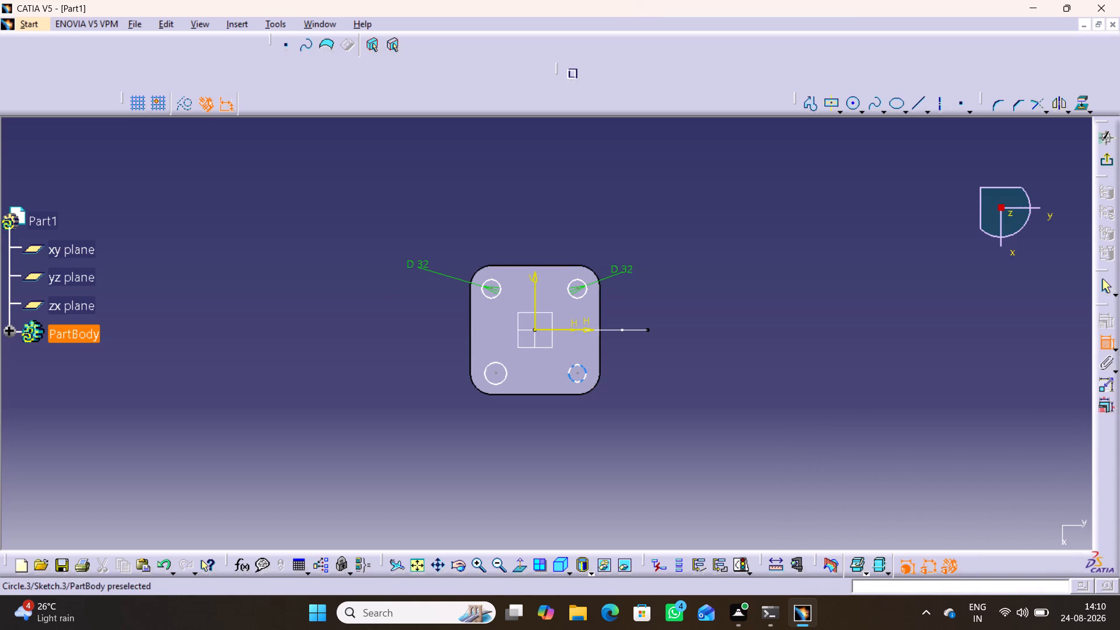
Dimension the circle near the plate's lower-right corner and set its diameter to 32 mm.
{"action": "left_click", "coordinate": [589, 374]}
{"action": "left_click", "coordinate": [641, 360]}
{"action": "double_click", "coordinate": [646, 355]}
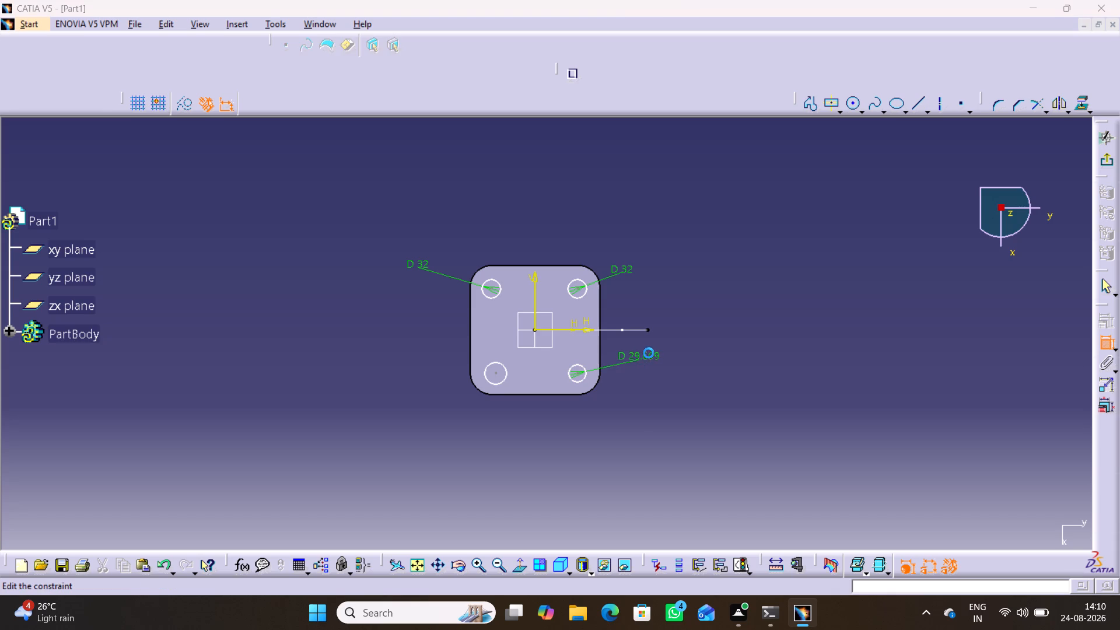
{"action": "key", "text": "3"}
{"action": "key", "text": "2"}
{"action": "key", "text": "Return"}
{"action": "left_click", "coordinate": [666, 416]}
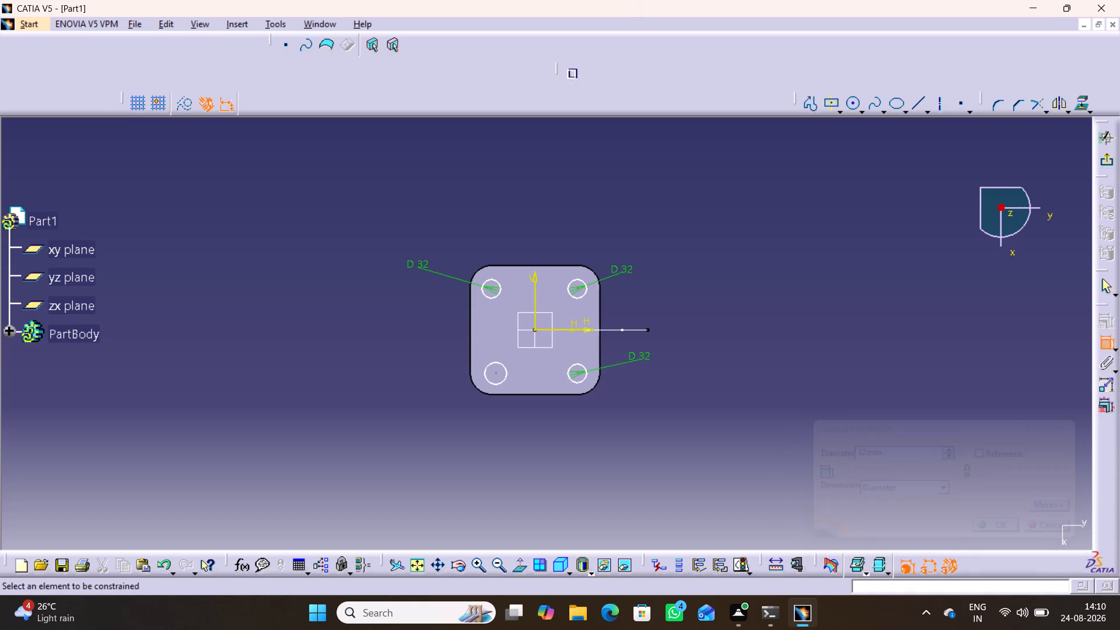
Dimension the circle near the plate's lower-left corner and set its diameter to 32 mm.
{"action": "left_click", "coordinate": [506, 378]}
{"action": "left_click", "coordinate": [428, 402]}
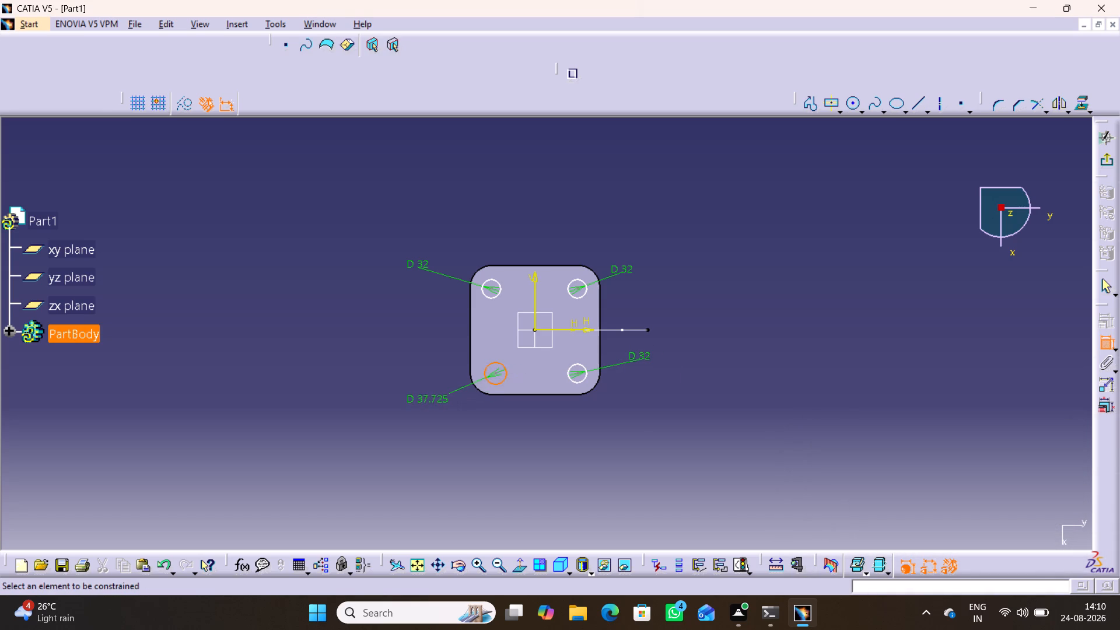
{"action": "double_click", "coordinate": [428, 398]}
{"action": "type", "text": "32"}
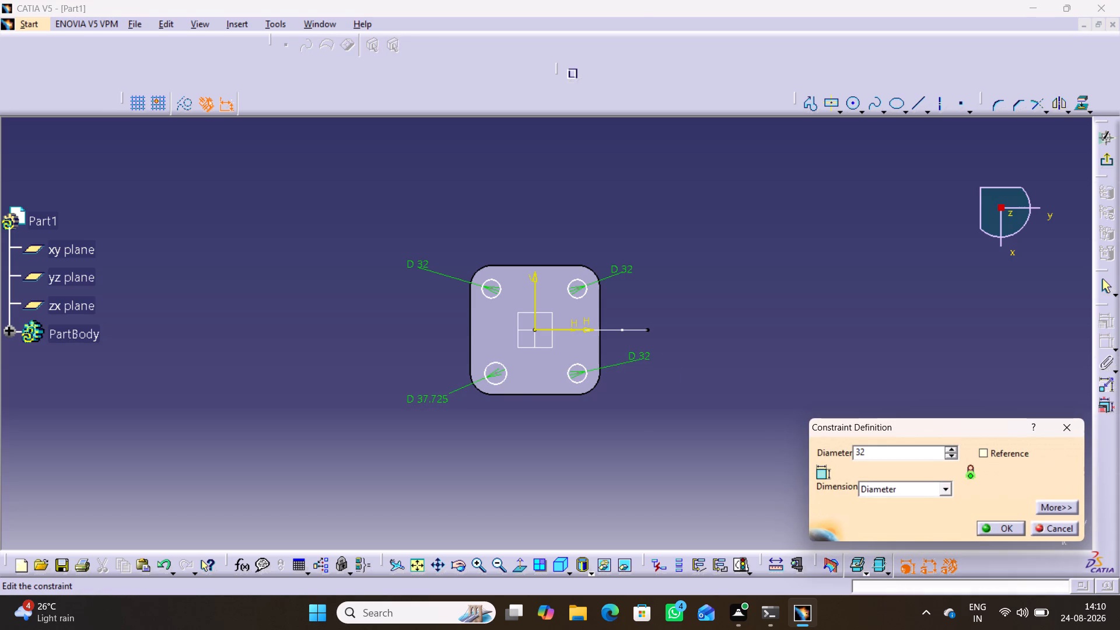
{"action": "key", "text": "Return"}
{"action": "left_click", "coordinate": [589, 429]}
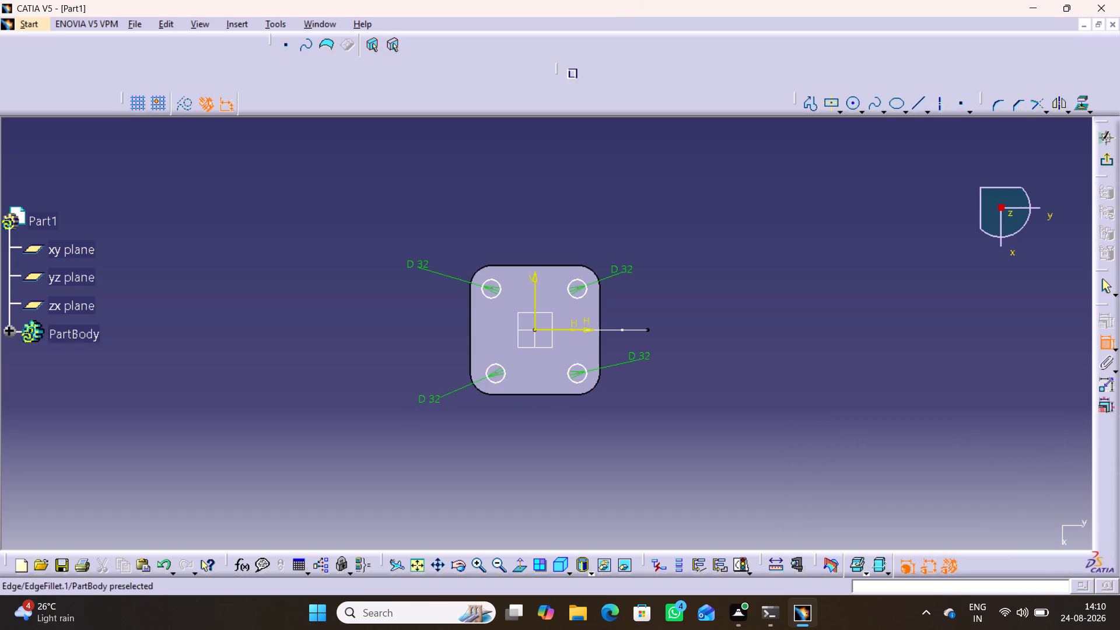
Constrain the lower-right and lower-left circles to be concentric with the plate's adjacent rounded corners.
{"action": "left_click", "coordinate": [585, 380]}
{"action": "left_click", "coordinate": [596, 387]}
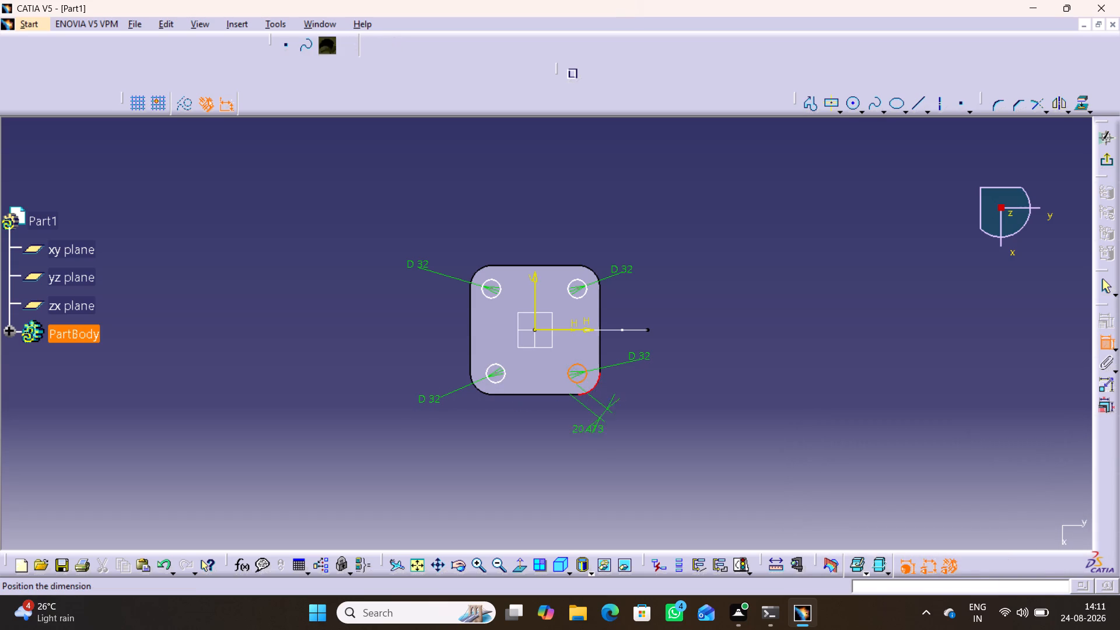
{"action": "right_click", "coordinate": [595, 444]}
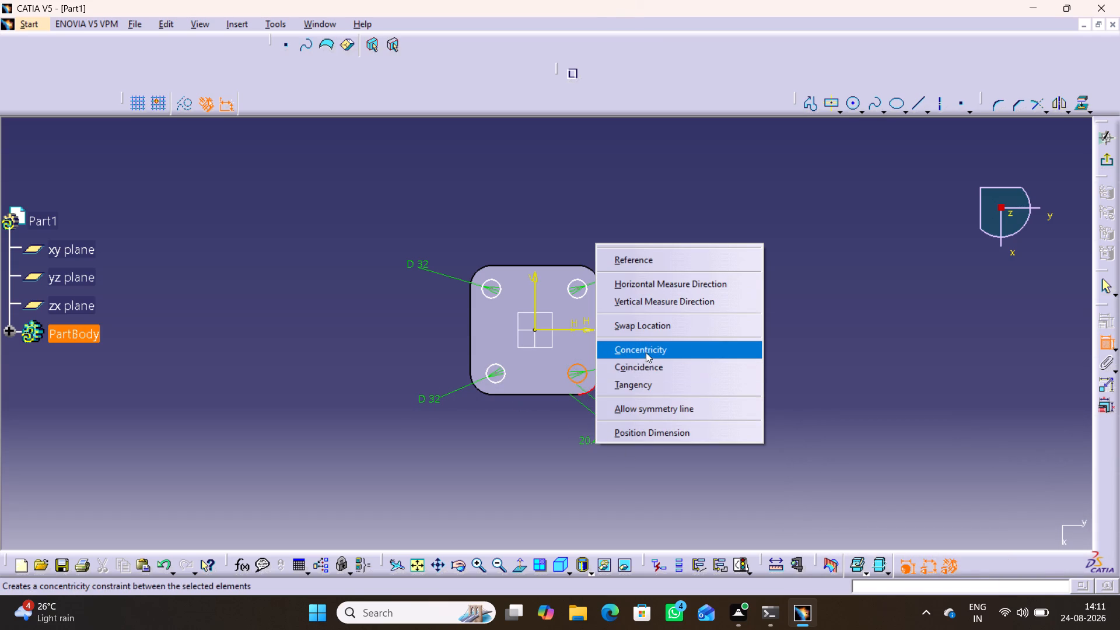
{"action": "left_click", "coordinate": [646, 352]}
{"action": "left_click", "coordinate": [505, 379]}
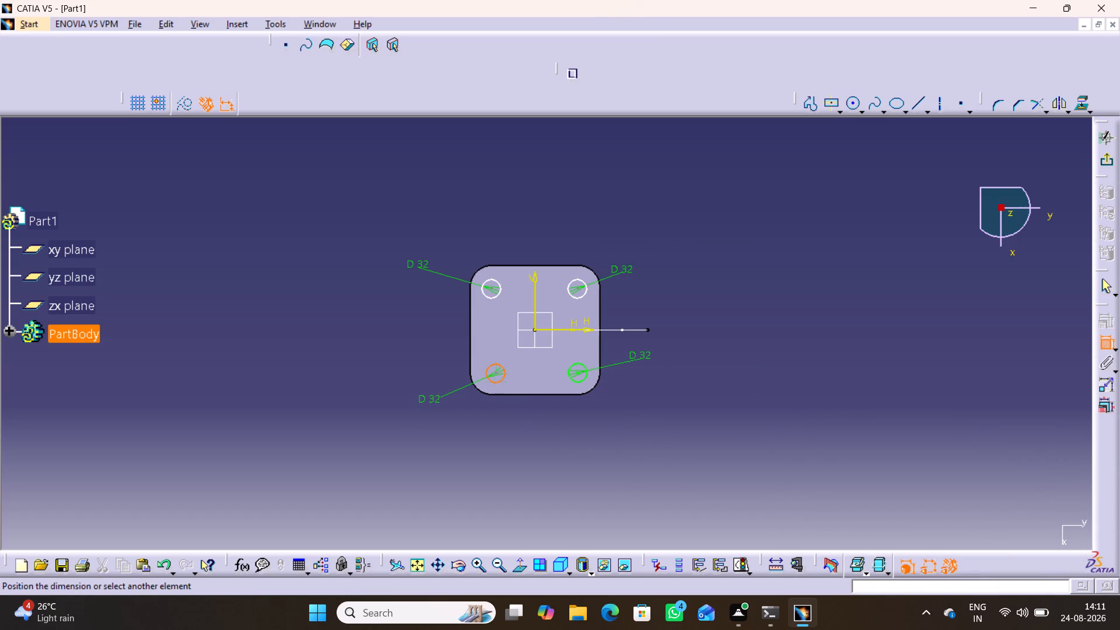
{"action": "left_click", "coordinate": [482, 390]}
{"action": "right_click", "coordinate": [458, 433]}
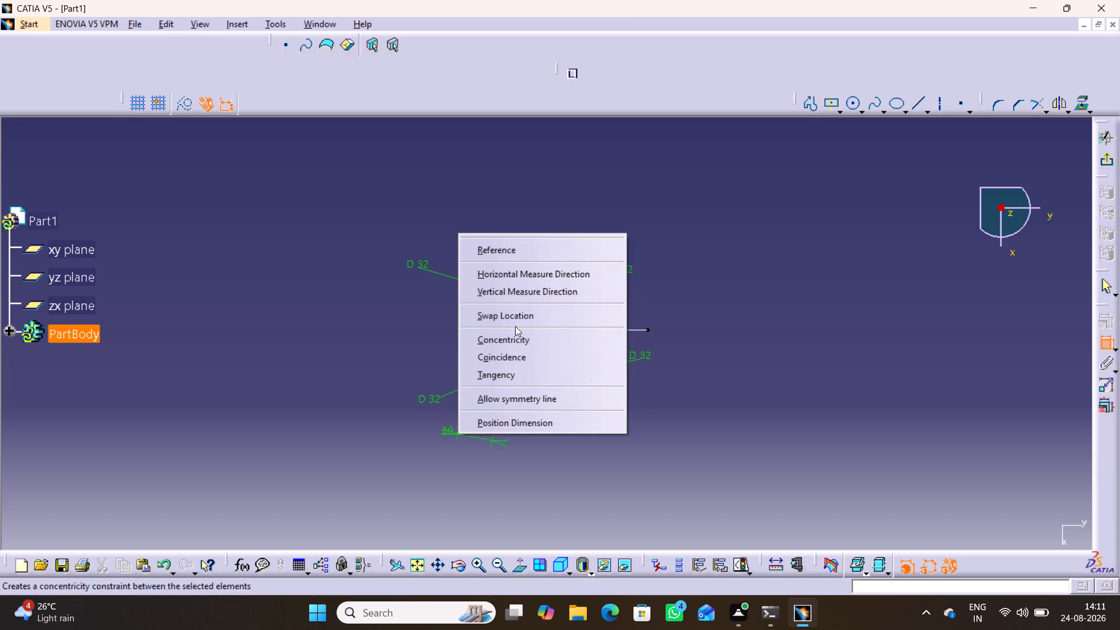
{"action": "left_click", "coordinate": [516, 340]}
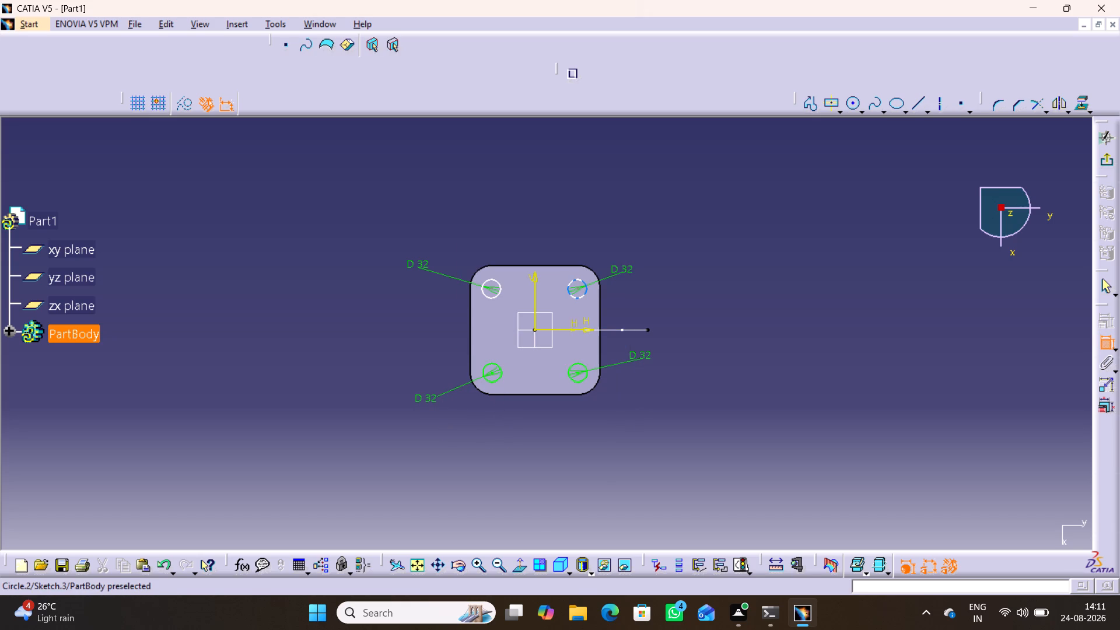
Constrain the upper-right and upper-left circles to be concentric with the plate's adjacent rounded corners.
{"action": "left_click", "coordinate": [586, 293]}
{"action": "left_click", "coordinate": [593, 274]}
{"action": "right_click", "coordinate": [627, 233]}
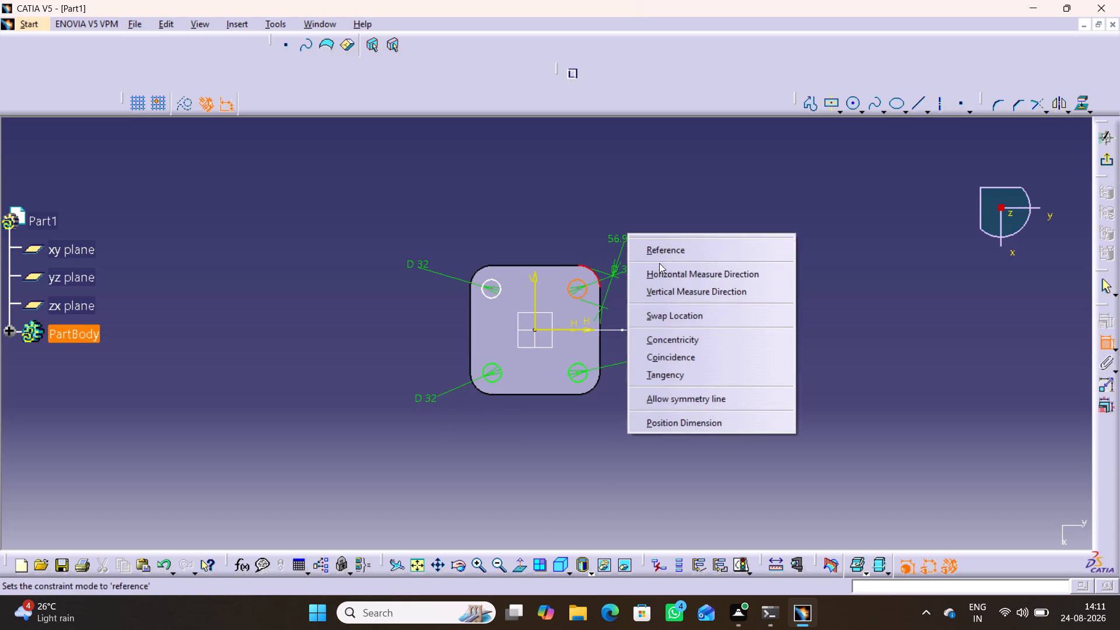
{"action": "left_click", "coordinate": [668, 342]}
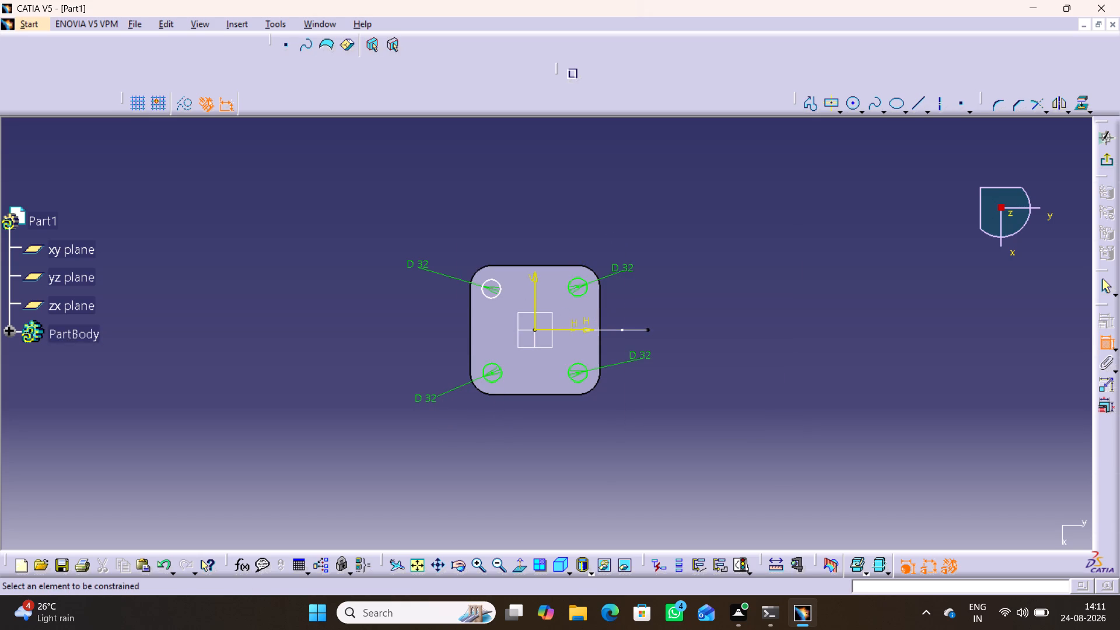
{"action": "left_click", "coordinate": [501, 289]}
{"action": "left_click", "coordinate": [477, 272]}
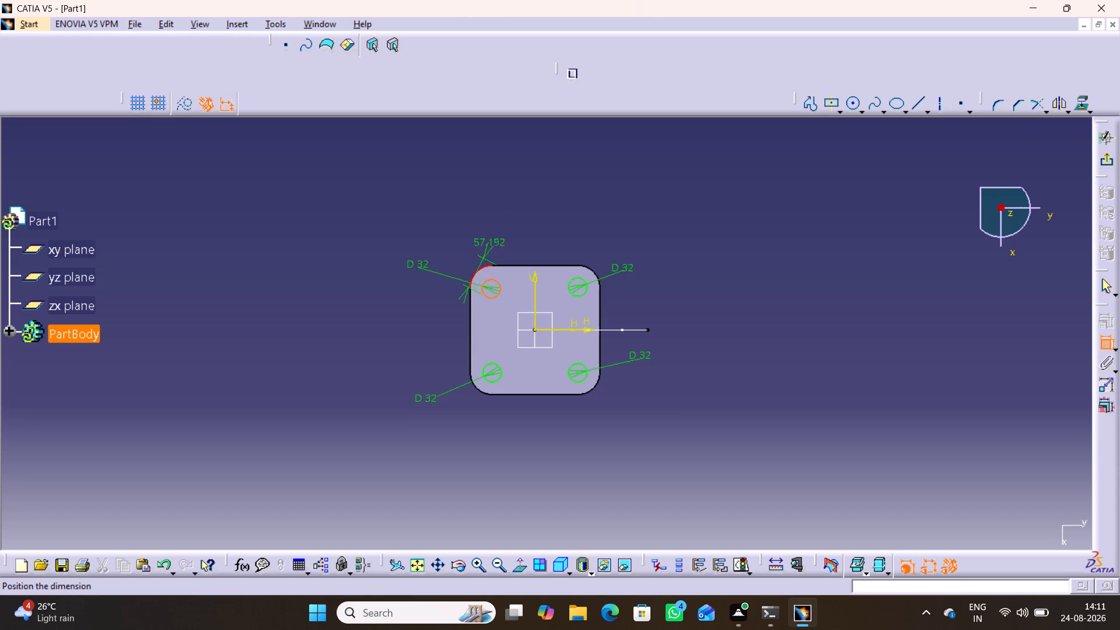
{"action": "right_click", "coordinate": [510, 218]}
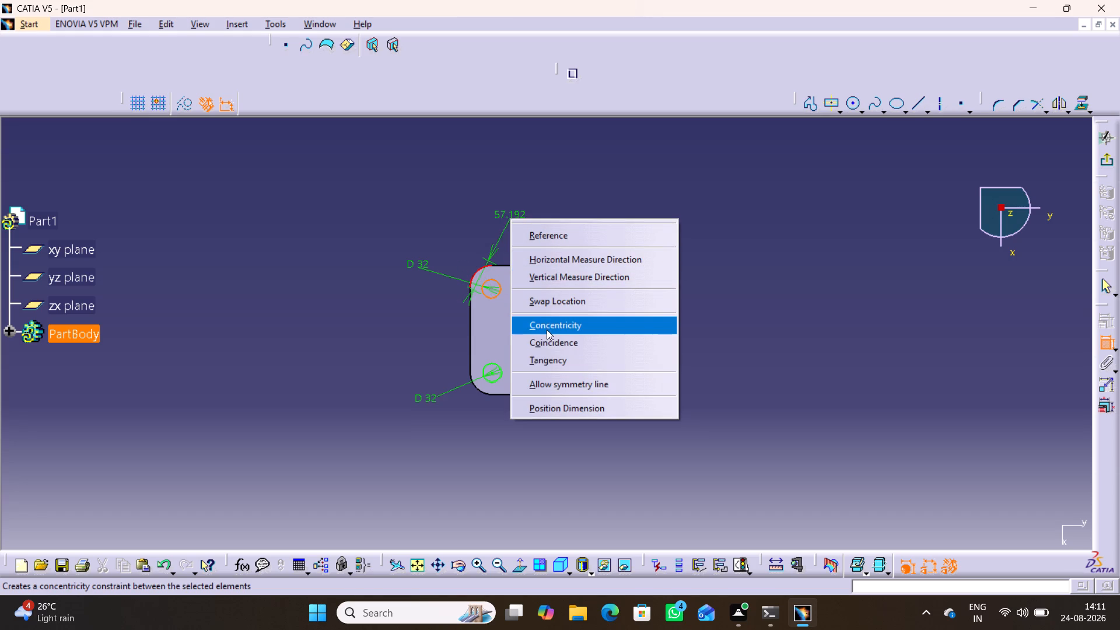
{"action": "left_click", "coordinate": [548, 327]}
{"action": "left_click", "coordinate": [735, 274]}
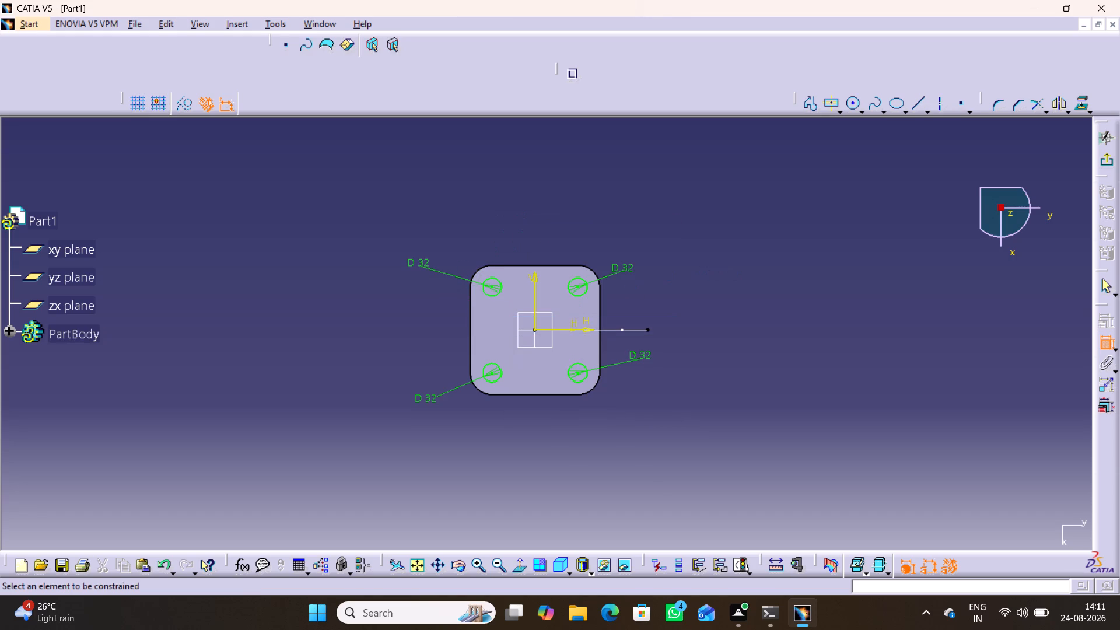
Exit the sketch and cut the four corner circles through the plate as a 37 mm deep Pocket.
{"action": "left_click", "coordinate": [1107, 154]}
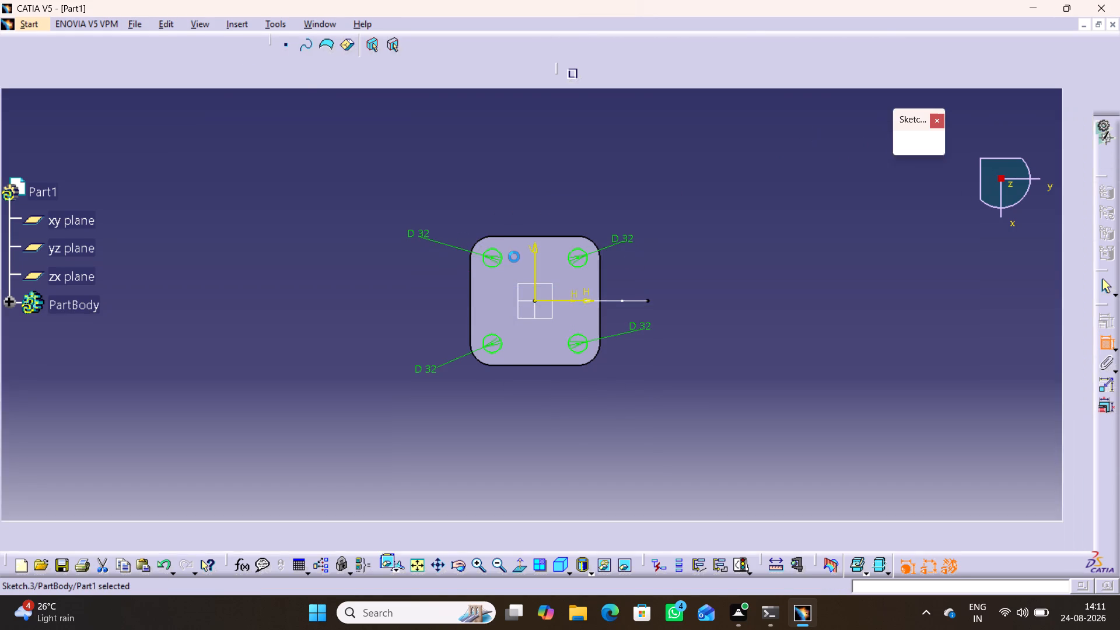
{"action": "left_click", "coordinate": [564, 44]}
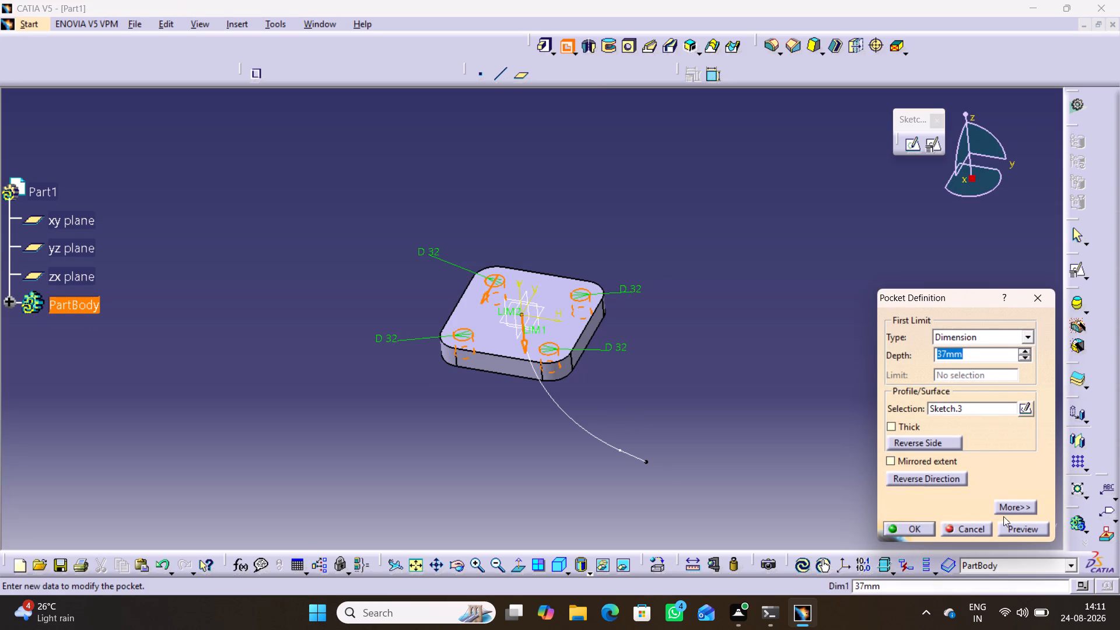
{"action": "left_click", "coordinate": [1017, 527]}
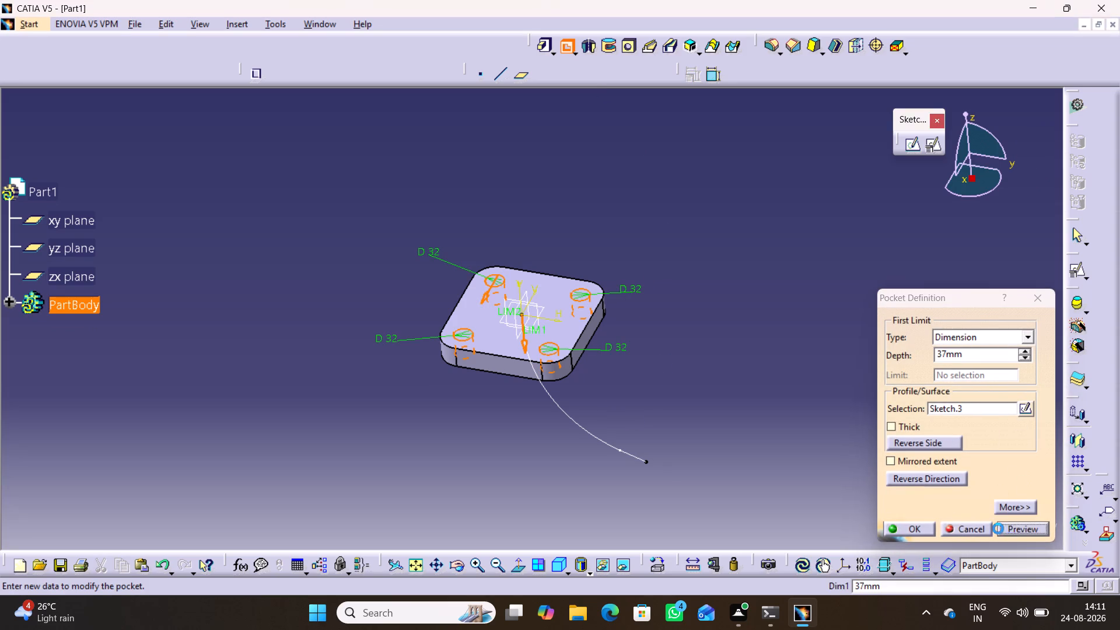
{"action": "left_click", "coordinate": [923, 528]}
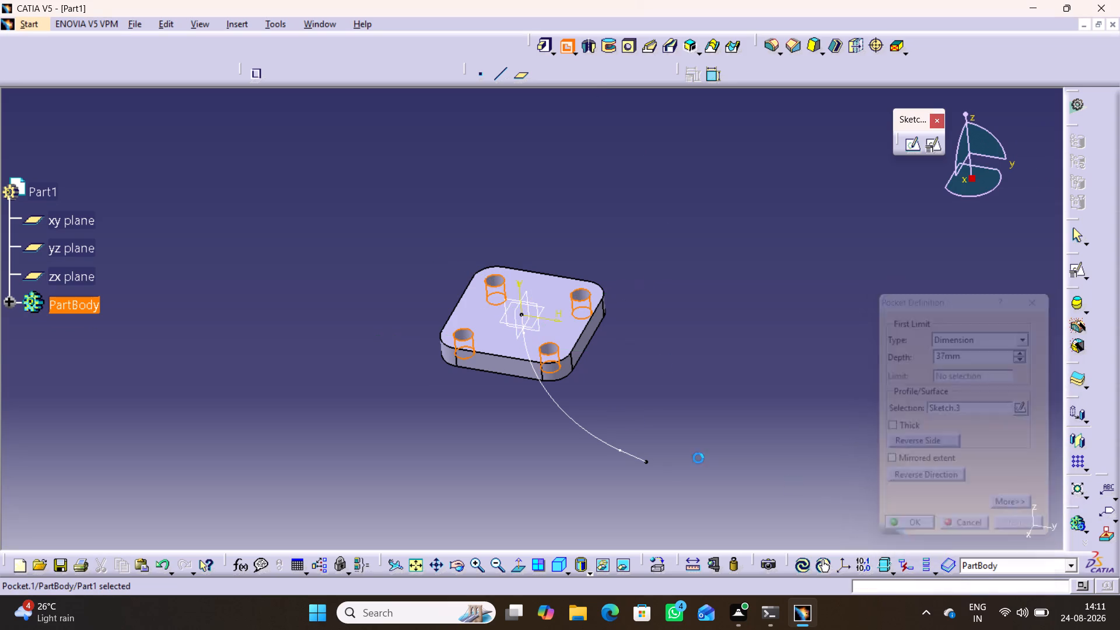
Create a sketch on the plate's top face.
{"action": "middle_click_drag", "start_coordinate": [586, 472], "coordinate": [591, 452]}
{"action": "middle_click_drag", "start_coordinate": [540, 457], "coordinate": [562, 397]}
{"action": "right_click_drag", "start_coordinate": [540, 457], "coordinate": [562, 397]}
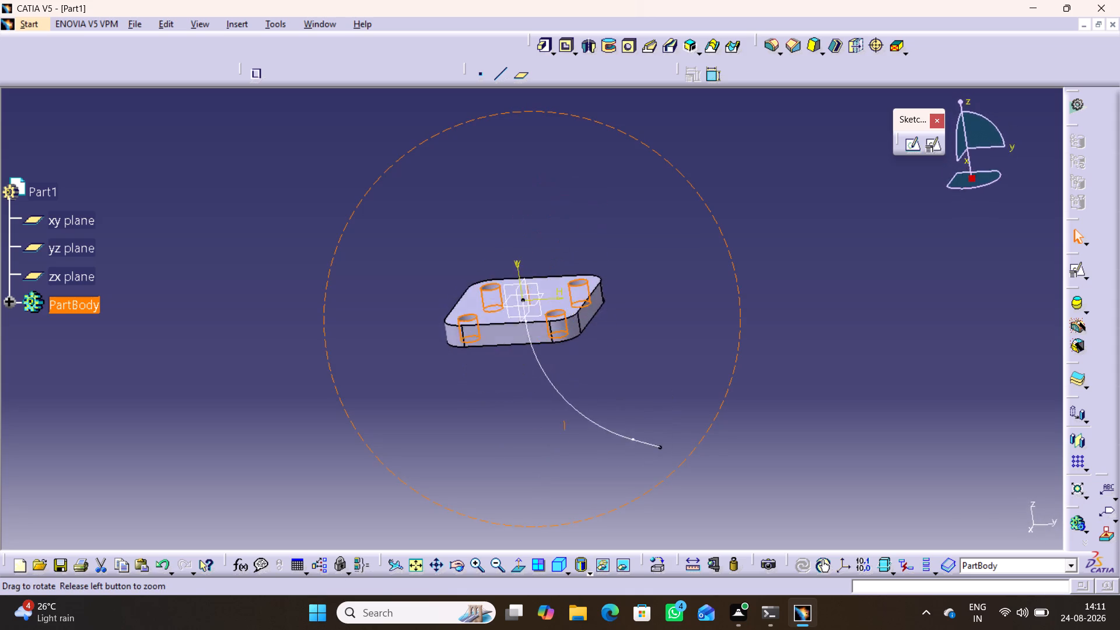
{"action": "right_click_drag", "start_coordinate": [562, 397], "coordinate": [575, 460]}
{"action": "middle_click_drag", "start_coordinate": [562, 397], "coordinate": [575, 460]}
{"action": "left_click", "coordinate": [683, 295]}
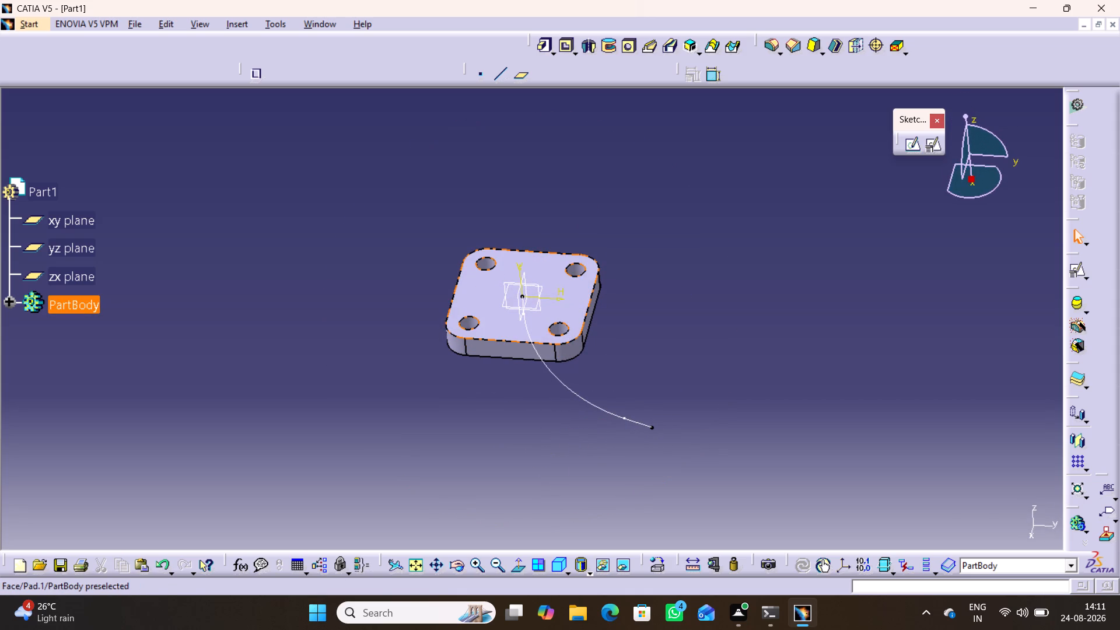
{"action": "left_click", "coordinate": [504, 319]}
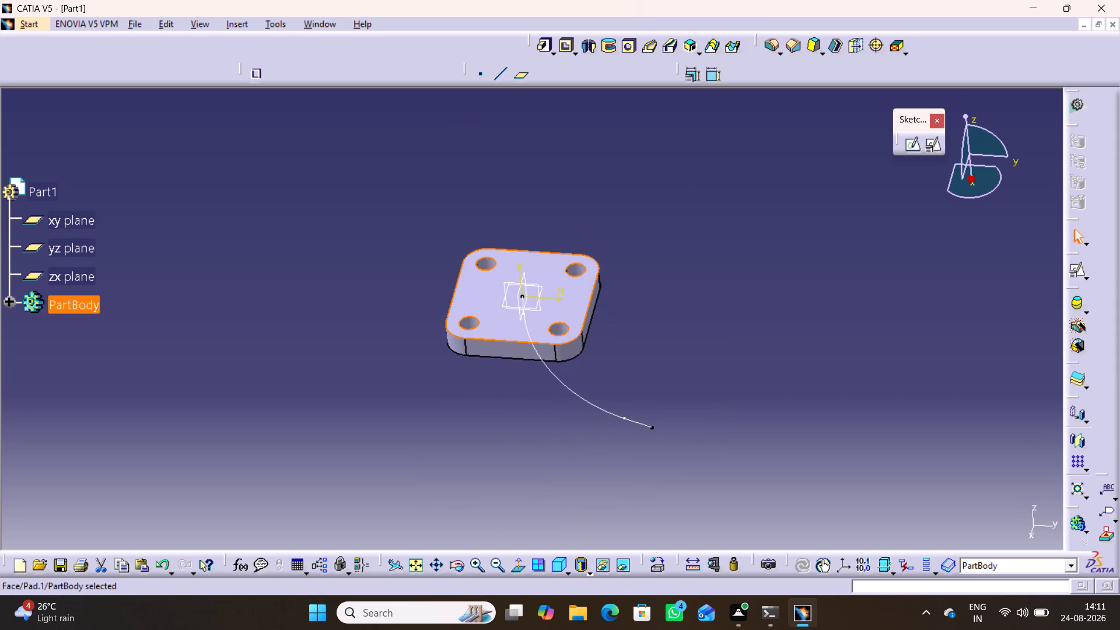
{"action": "left_click", "coordinate": [915, 144]}
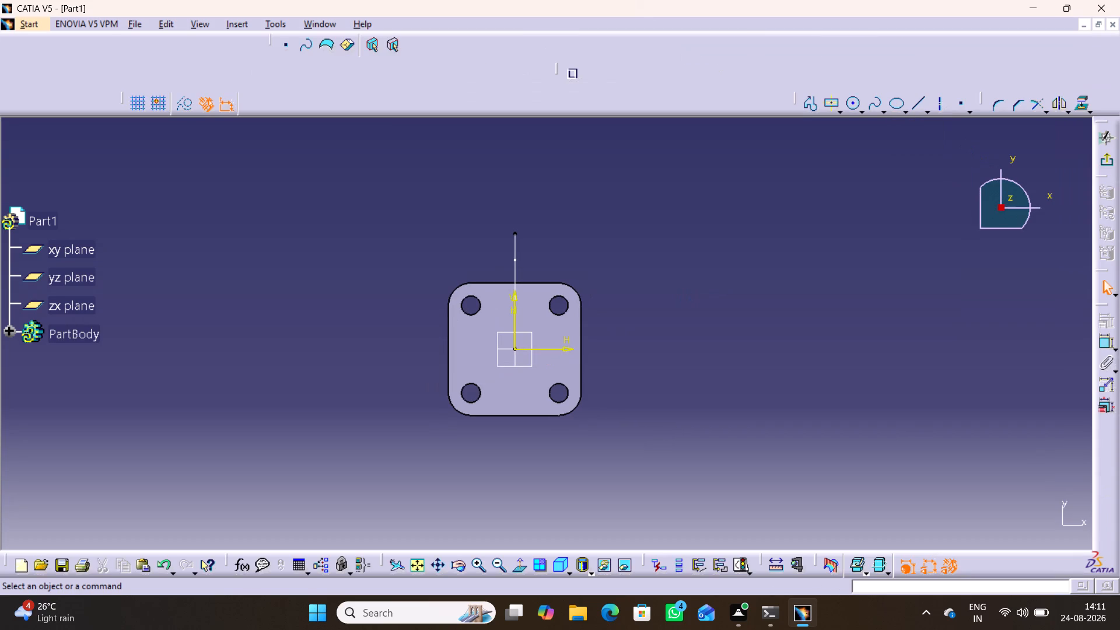
{"action": "left_click", "coordinate": [668, 311]}
Draw two concentric circles centred on the sketch origin, the inner one about 67 mm in diameter.
{"action": "left_click", "coordinate": [853, 104]}
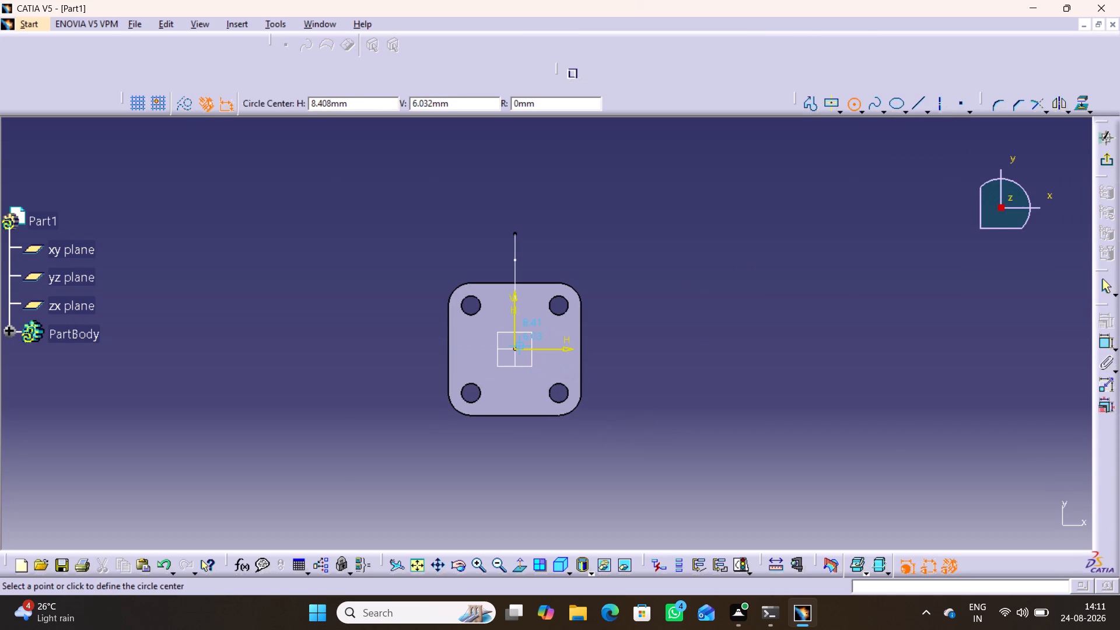
{"action": "left_click", "coordinate": [516, 348]}
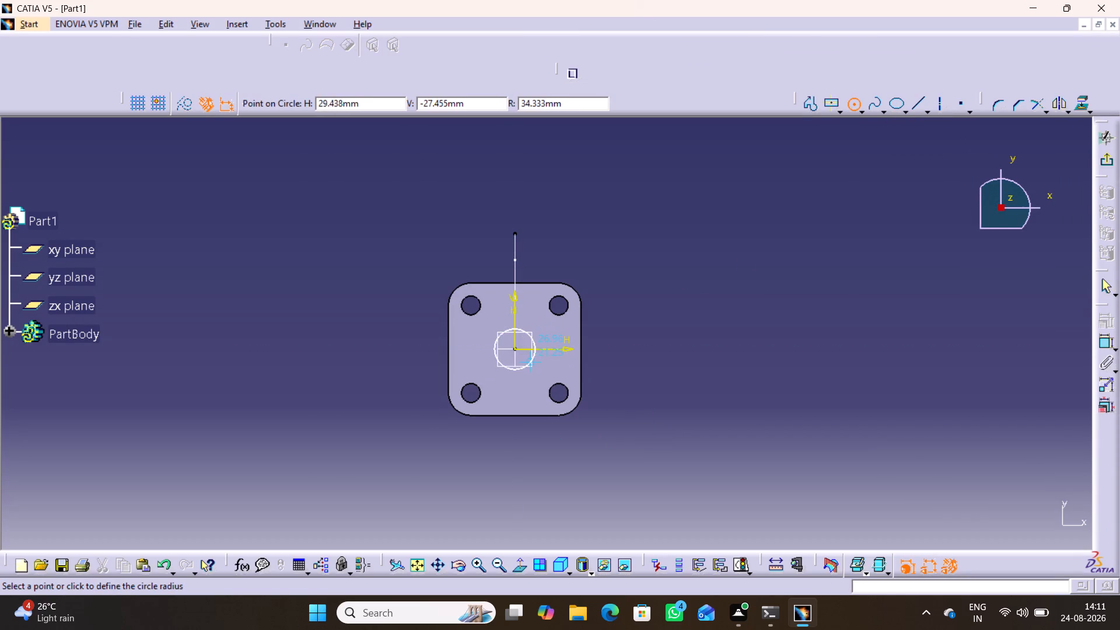
{"action": "left_click", "coordinate": [535, 374]}
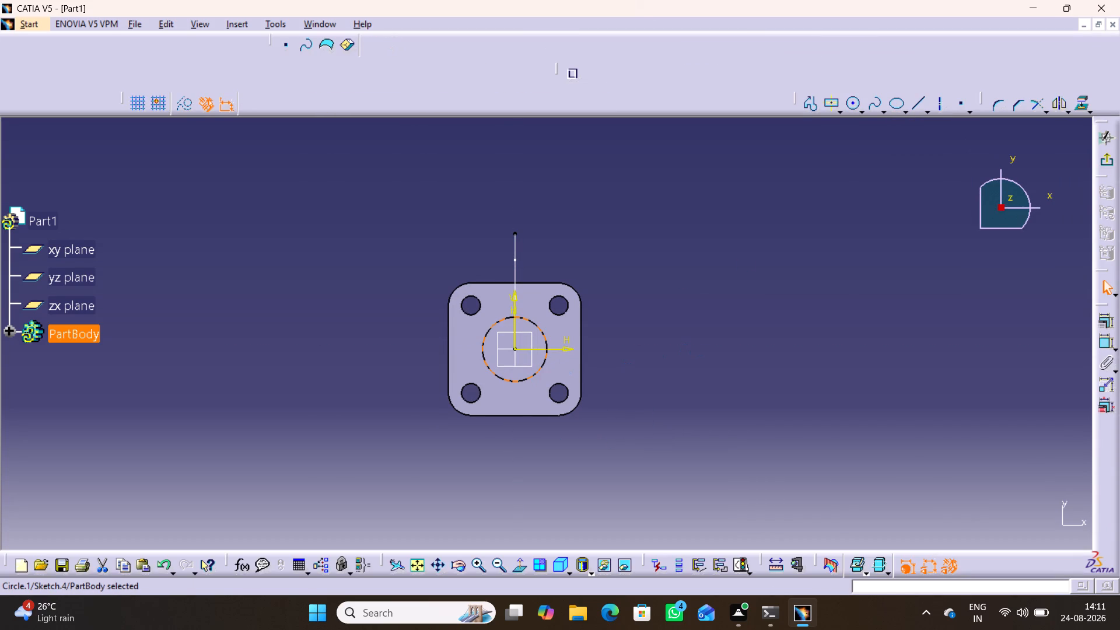
{"action": "left_click", "coordinate": [854, 103]}
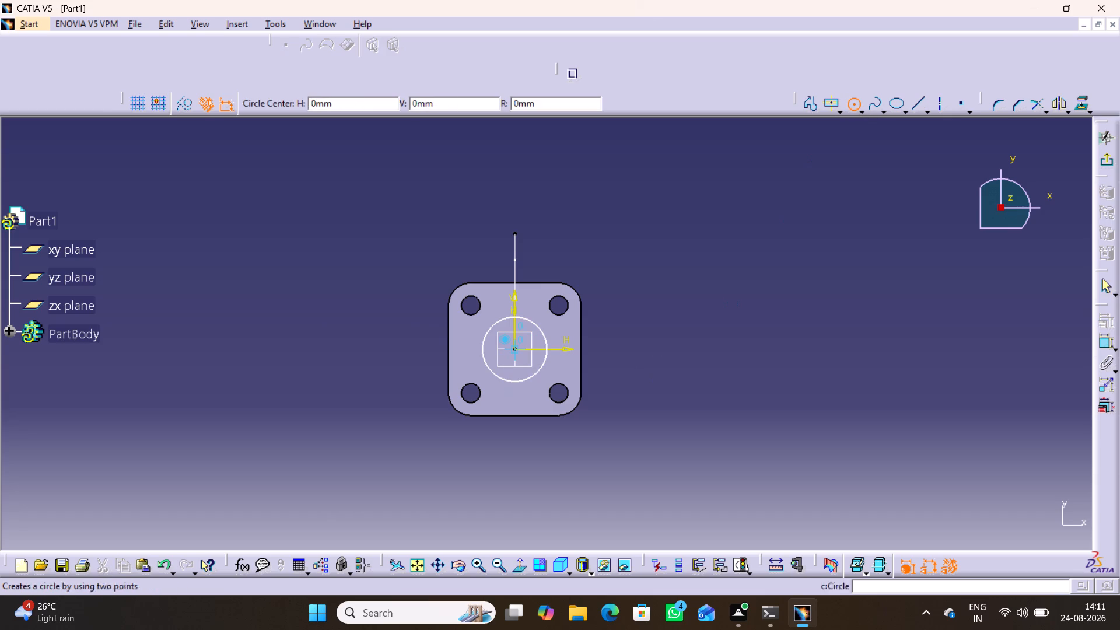
{"action": "left_click", "coordinate": [515, 350]}
{"action": "left_click", "coordinate": [524, 366]}
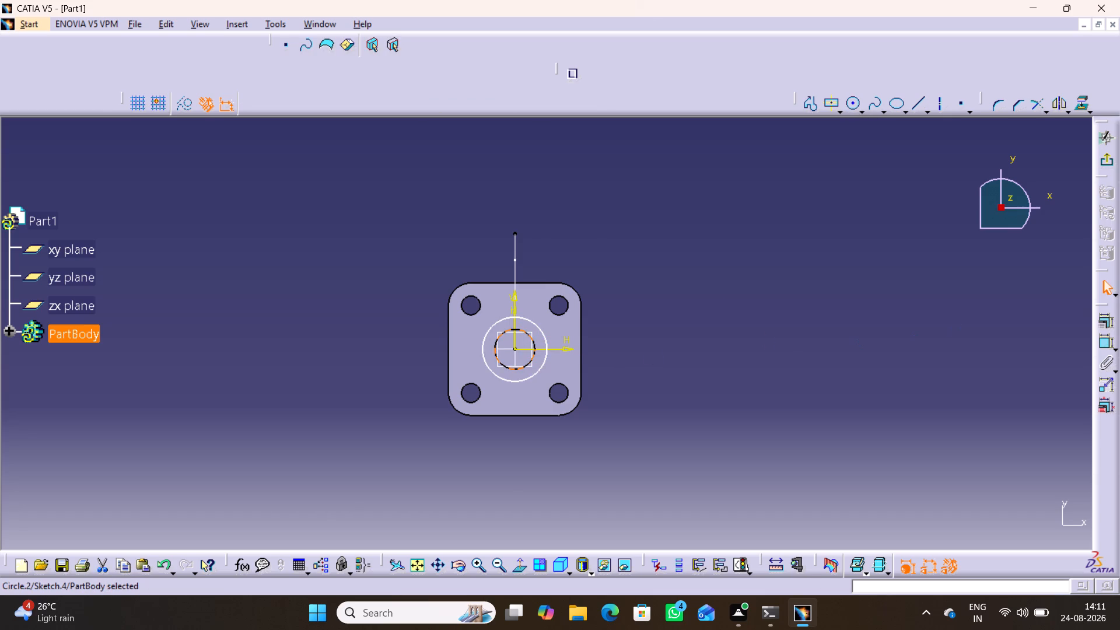
Dimension the inner circle and set its diameter to 88 mm.
{"action": "double_click", "coordinate": [1105, 345]}
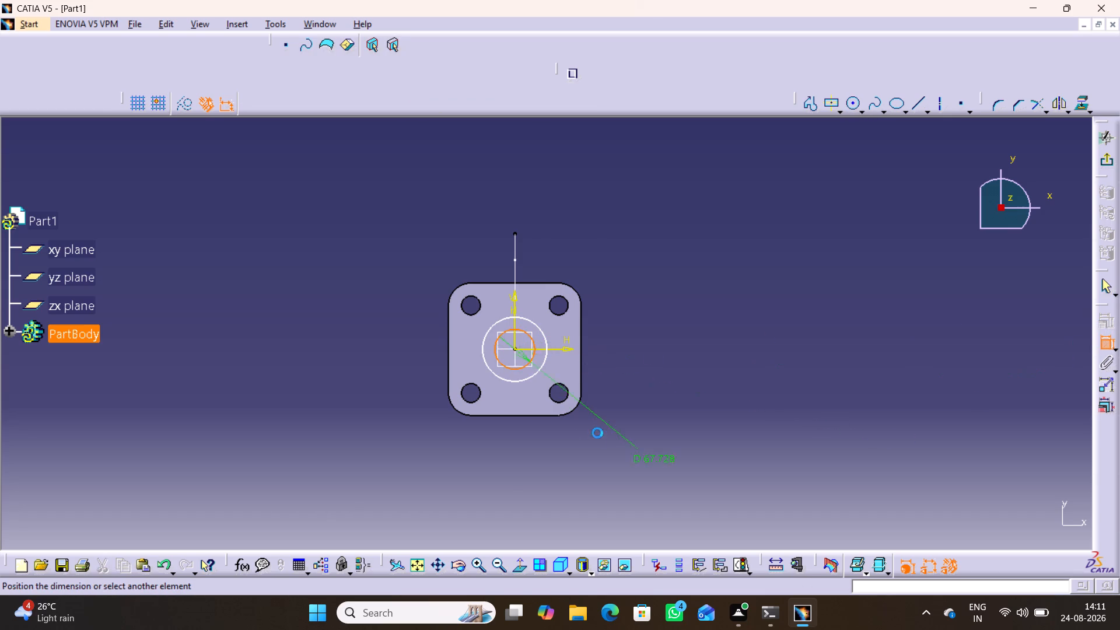
{"action": "left_click", "coordinate": [601, 367]}
{"action": "double_click", "coordinate": [595, 366]}
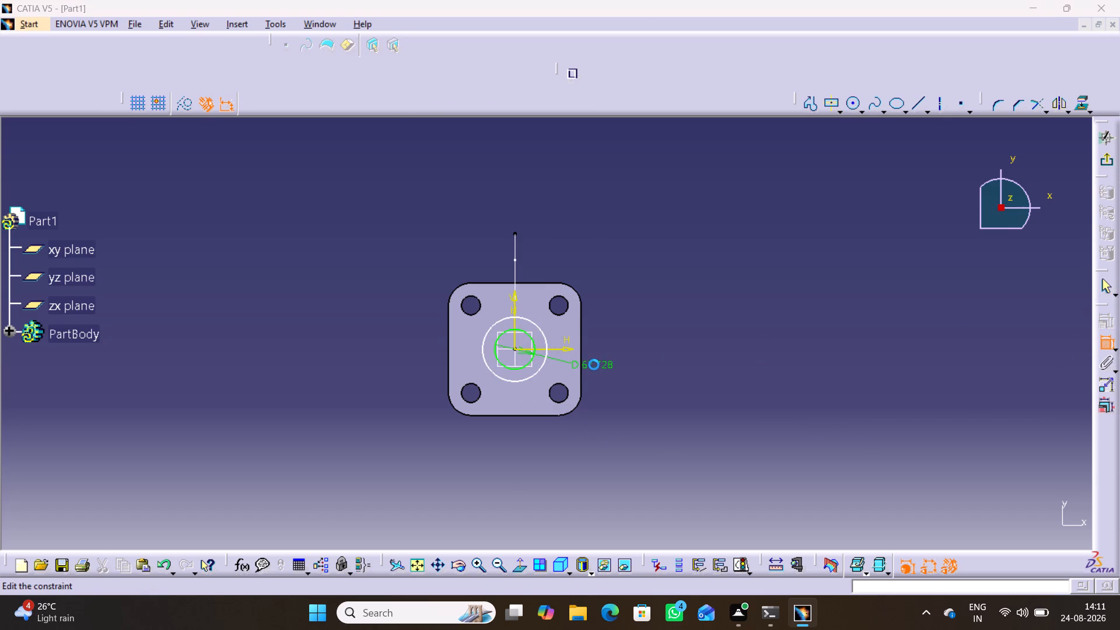
{"action": "type", "text": "88"}
{"action": "key", "text": "Return"}
{"action": "left_click", "coordinate": [750, 332]}
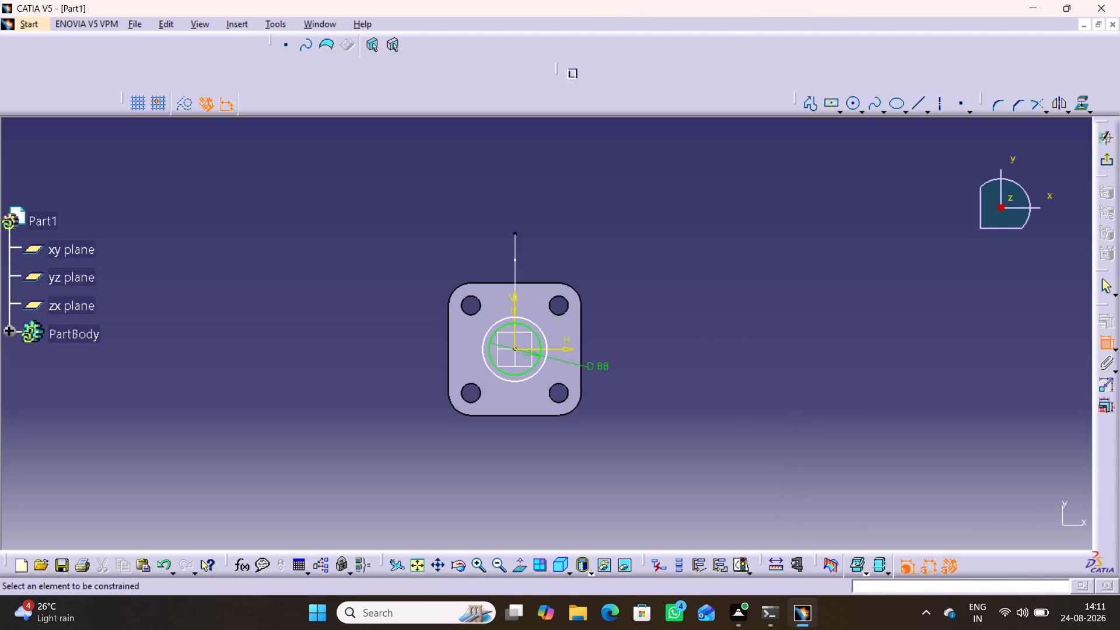
Dimension the outer concentric circle, set its diameter to 137 mm, and exit the sketch.
{"action": "left_click", "coordinate": [542, 331]}
{"action": "left_click", "coordinate": [633, 307]}
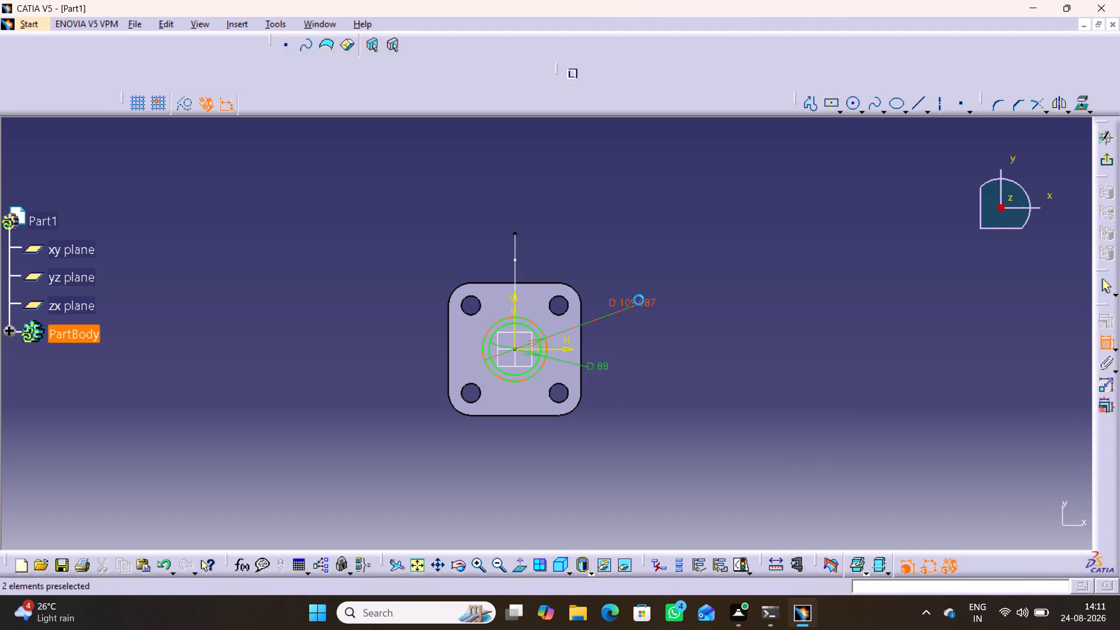
{"action": "double_click", "coordinate": [639, 300]}
{"action": "type", "text": "137"}
{"action": "key", "text": "Return"}
{"action": "left_click", "coordinate": [843, 299]}
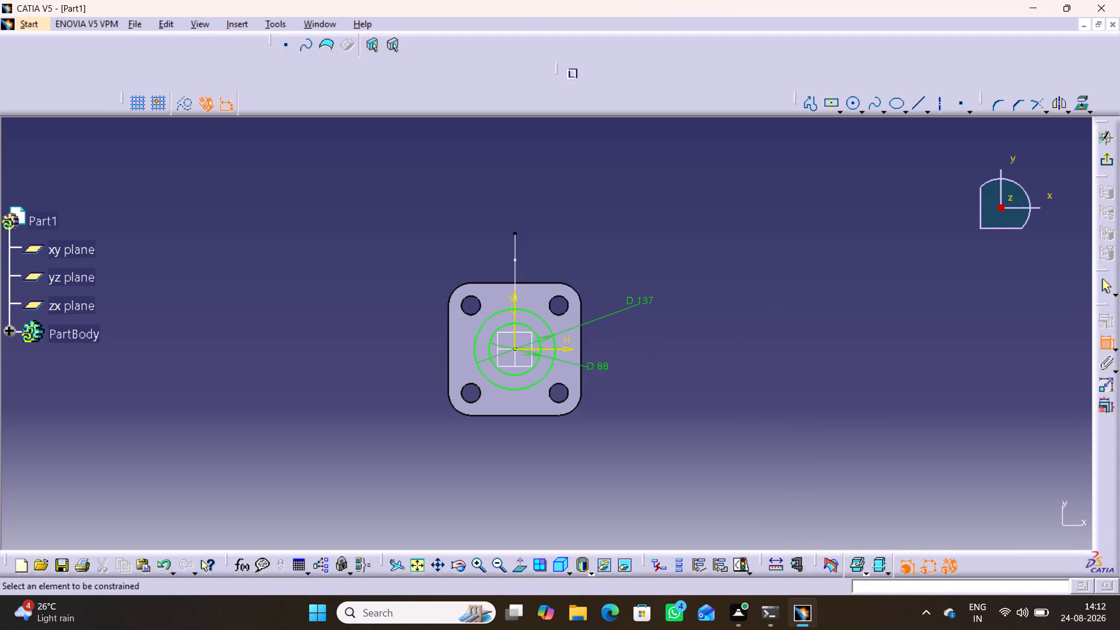
{"action": "left_click", "coordinate": [1110, 160]}
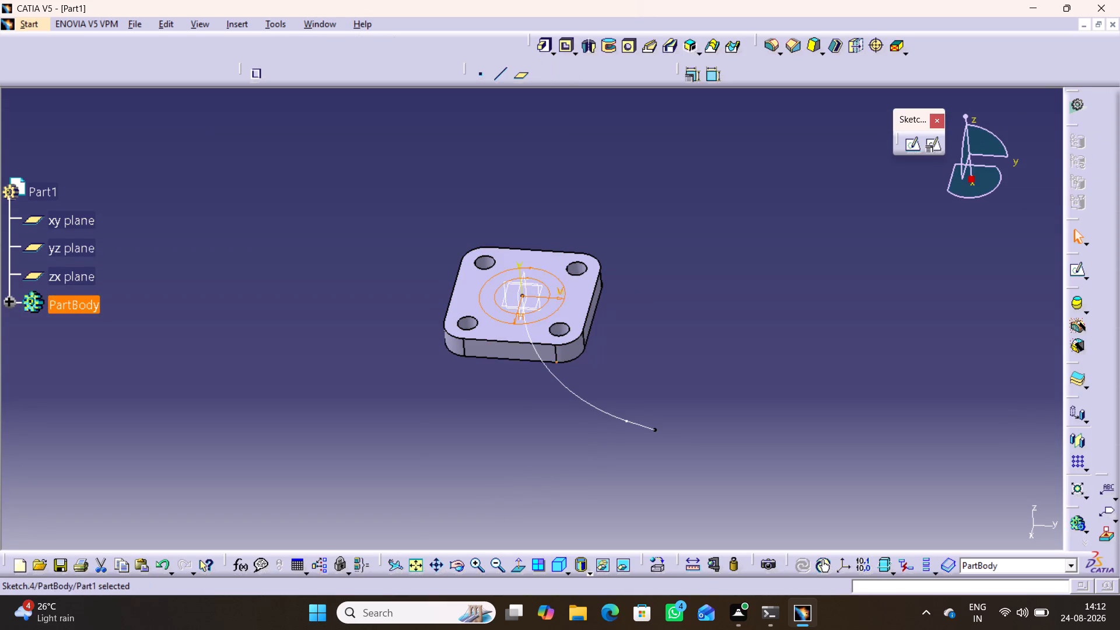
Reopen the concentric-circle sketch, delete the inner 88 mm circle, and exit the sketch.
{"action": "double_click", "coordinate": [554, 314]}
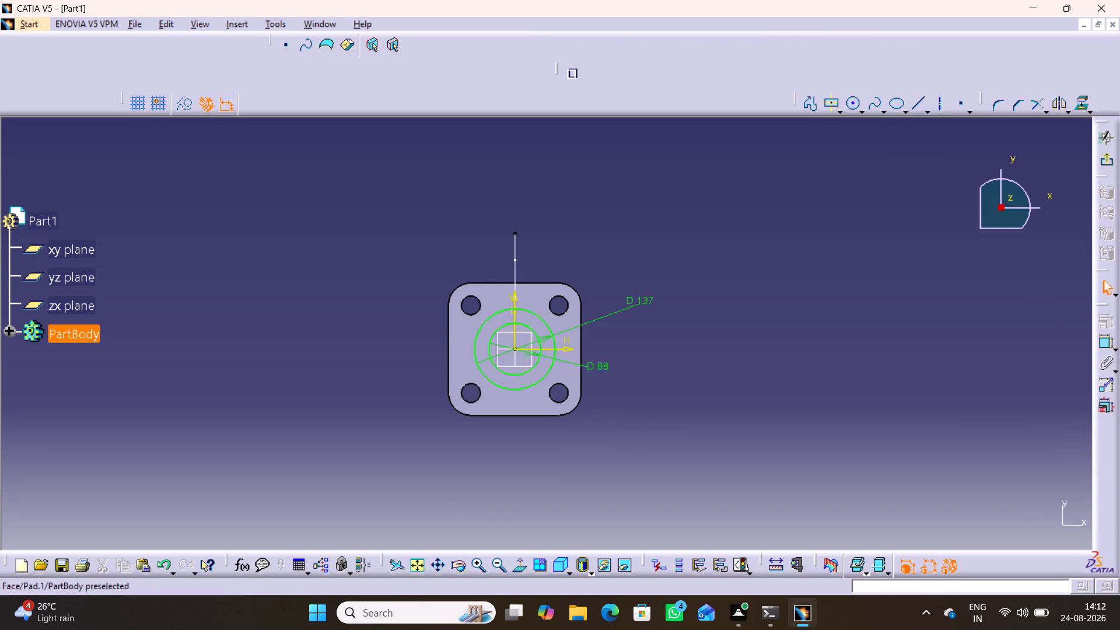
{"action": "right_click", "coordinate": [537, 362]}
{"action": "left_click", "coordinate": [584, 327]}
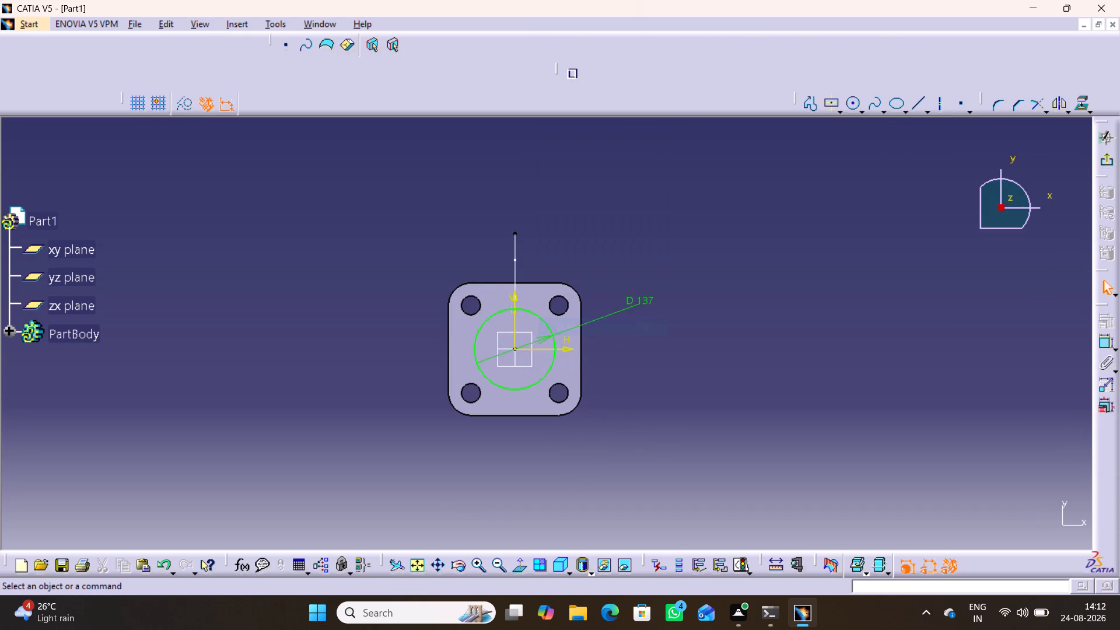
{"action": "left_click", "coordinate": [1110, 163]}
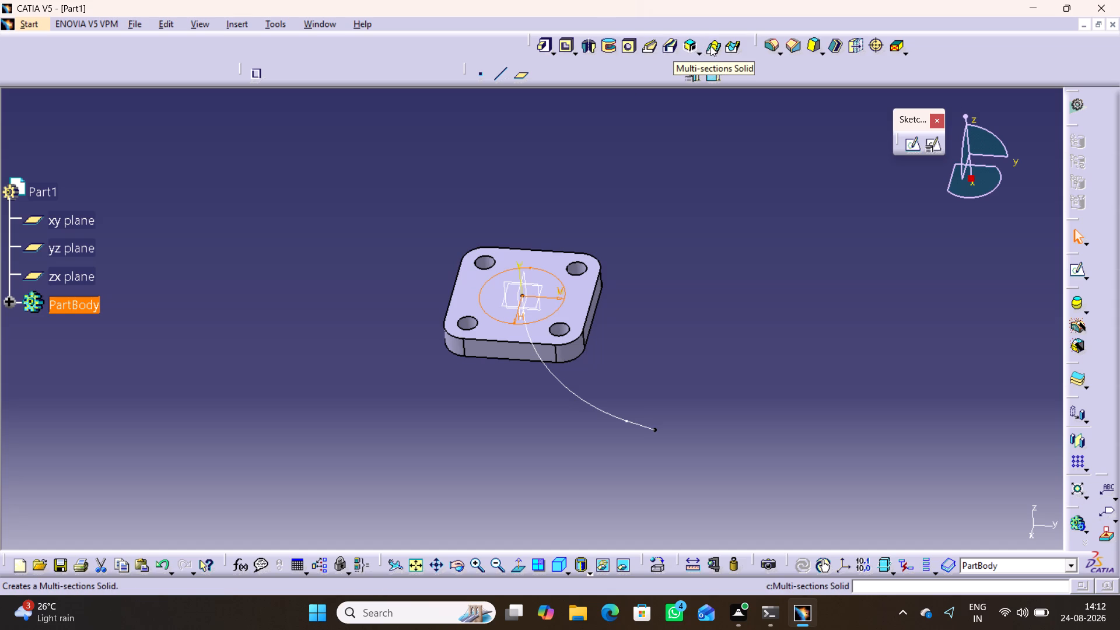
Create a Rib from the 137 mm circle, using the line-arc-line sketch, Sketch.1, as the center curve with Keep angle profile control.
{"action": "left_click", "coordinate": [651, 48]}
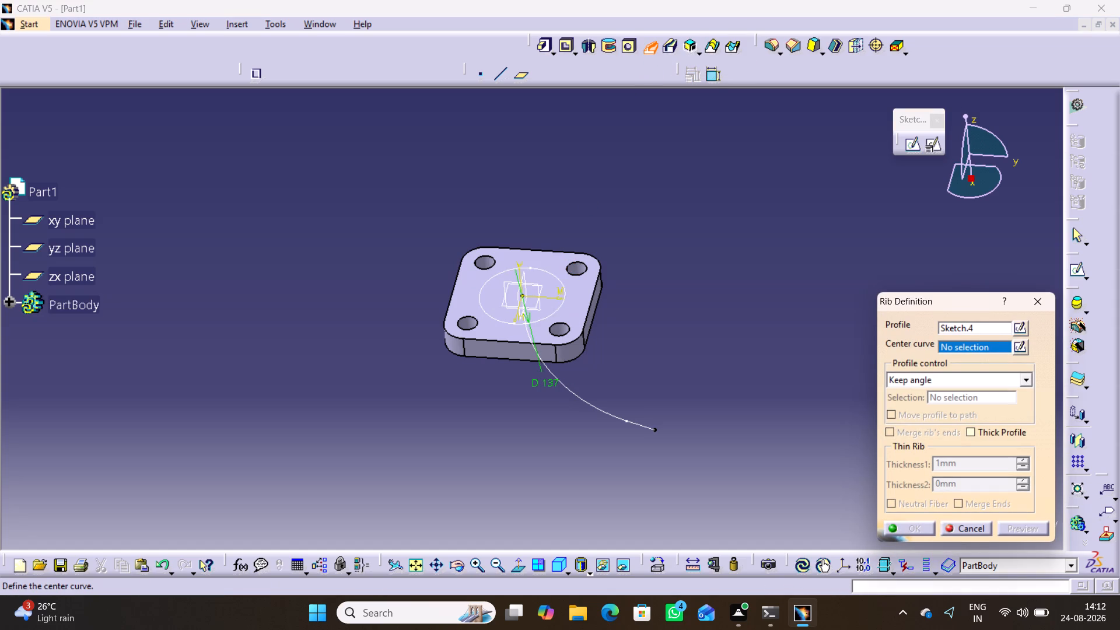
{"action": "left_click", "coordinate": [559, 310]}
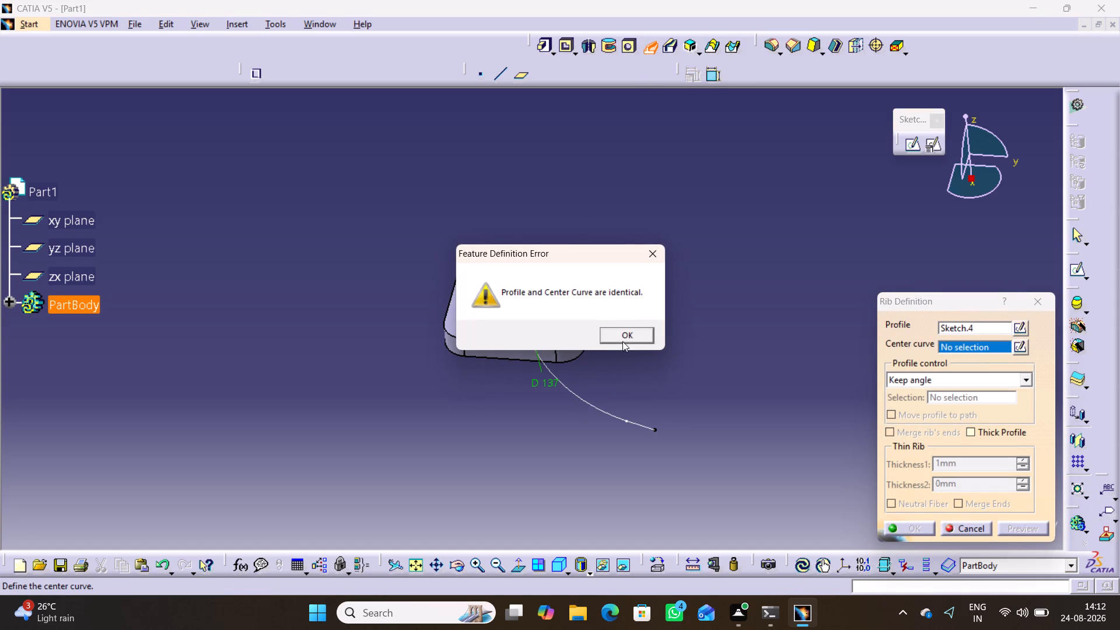
{"action": "left_click", "coordinate": [624, 334]}
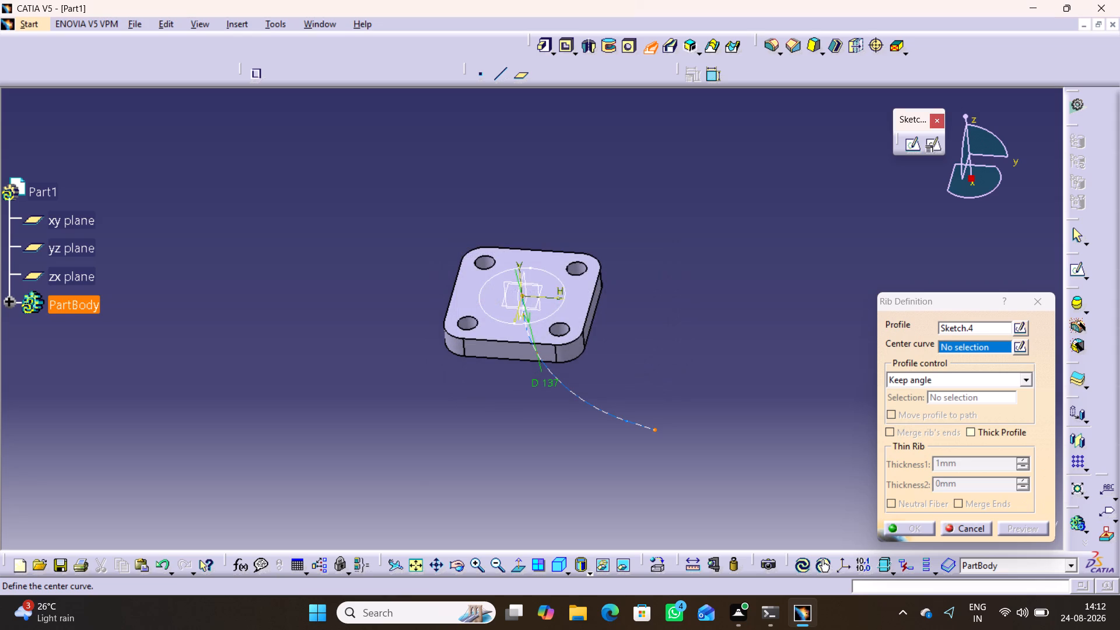
{"action": "left_click", "coordinate": [584, 400]}
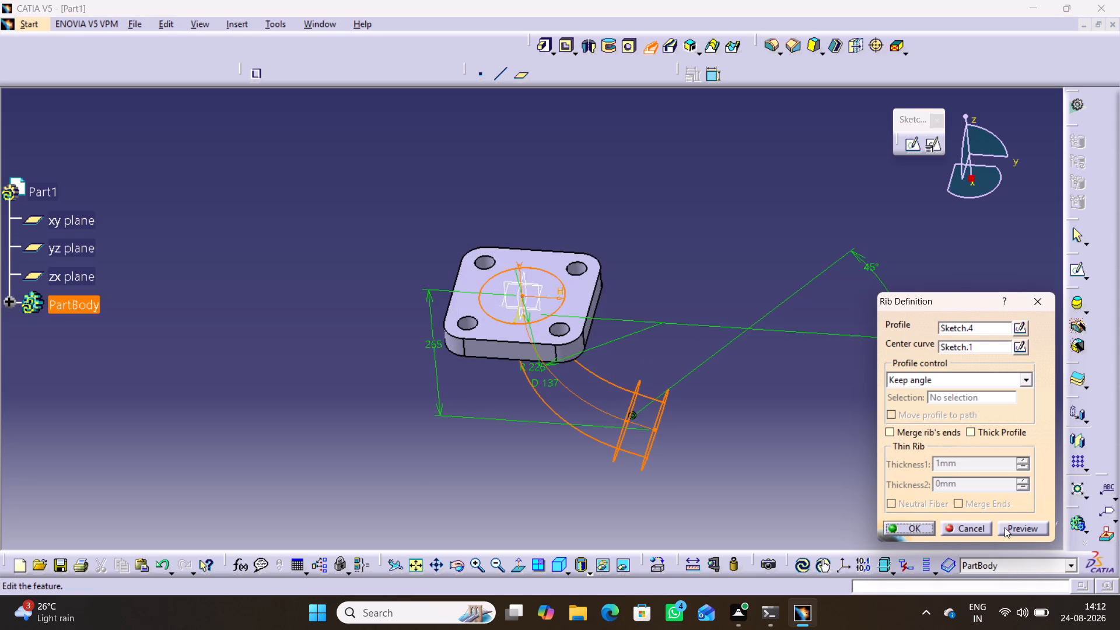
{"action": "left_click", "coordinate": [1029, 529]}
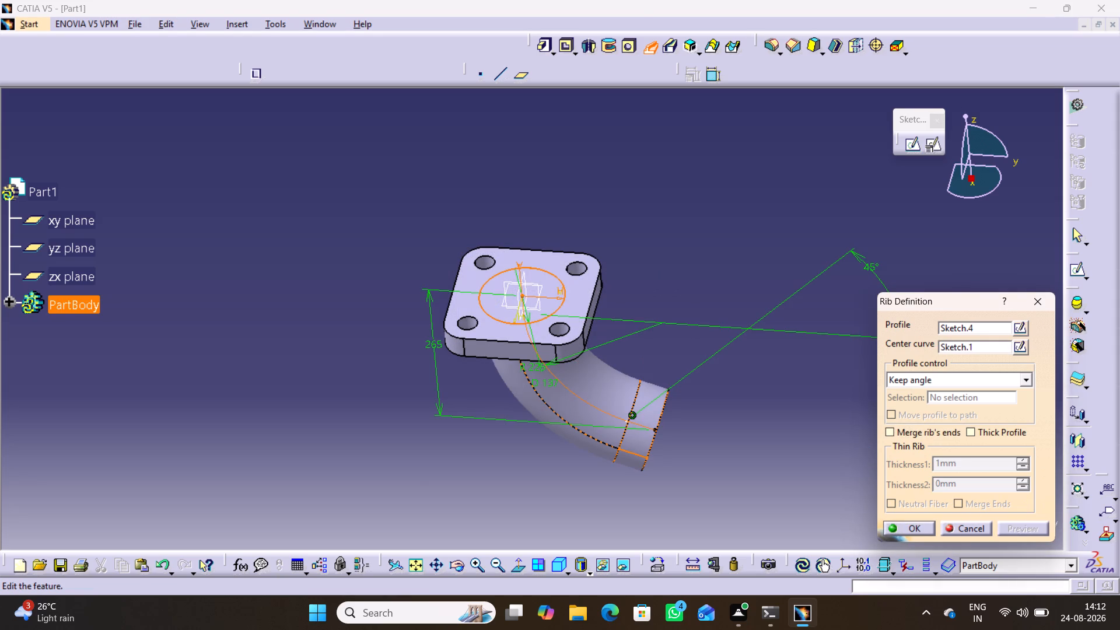
{"action": "middle_click_drag", "start_coordinate": [750, 458], "coordinate": [757, 447]}
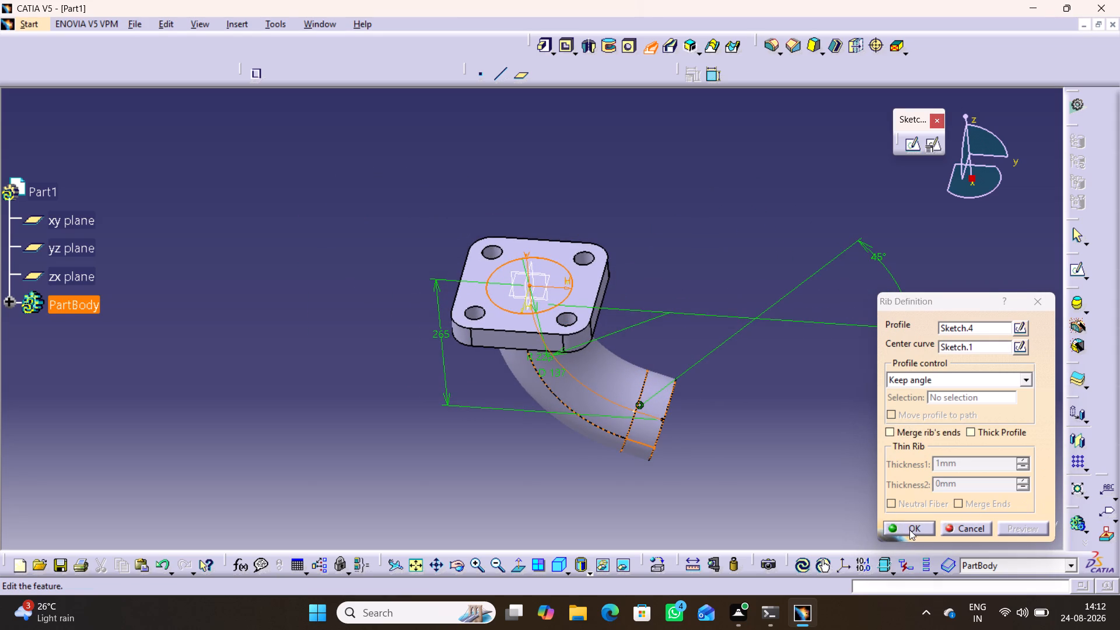
{"action": "left_click", "coordinate": [909, 530]}
Create a sketch on the plate's top face and draw a circle about 117 mm in diameter centred on the origin.
{"action": "middle_click_drag", "start_coordinate": [769, 434], "coordinate": [604, 330]}
{"action": "right_click_drag", "start_coordinate": [769, 434], "coordinate": [604, 330]}
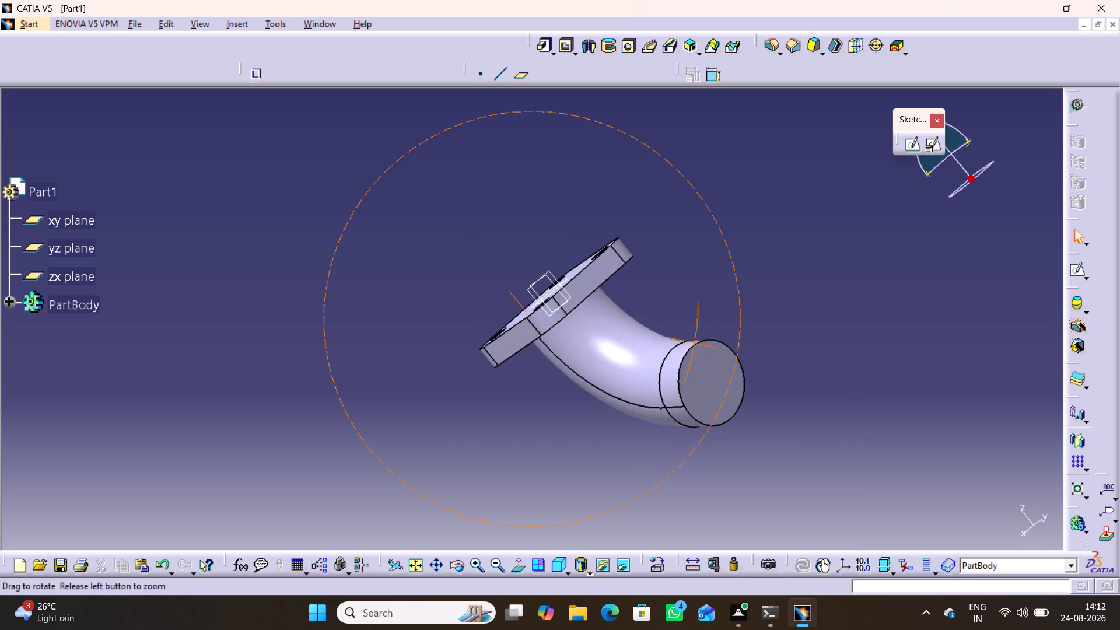
{"action": "right_click_drag", "start_coordinate": [604, 330], "coordinate": [722, 412]}
{"action": "middle_click_drag", "start_coordinate": [604, 330], "coordinate": [722, 412]}
{"action": "left_click", "coordinate": [733, 411]}
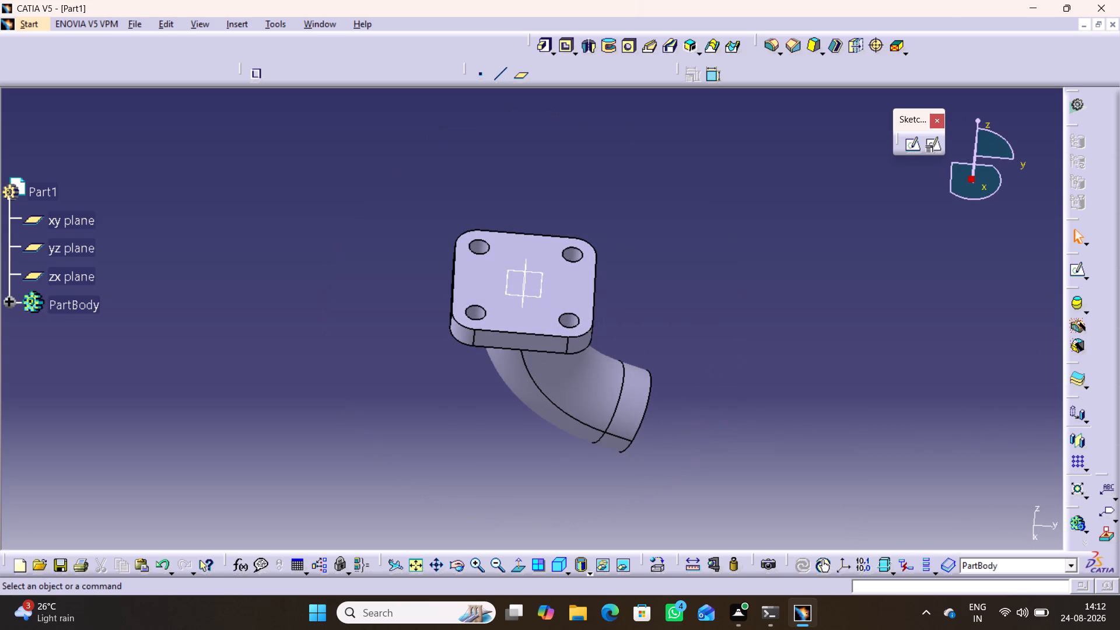
{"action": "left_click", "coordinate": [565, 290]}
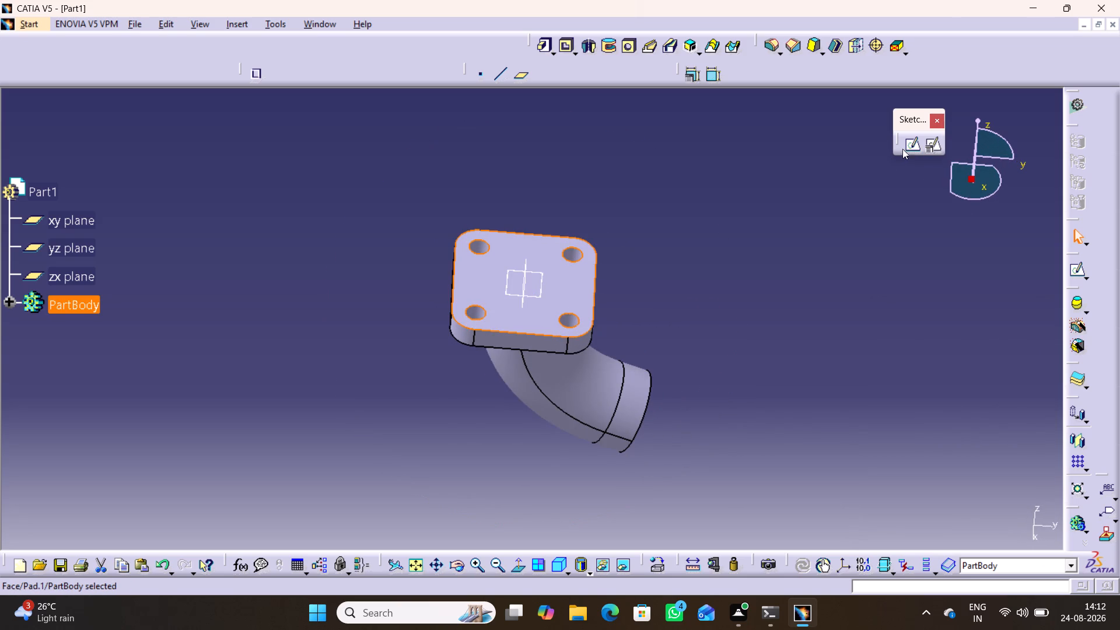
{"action": "left_click", "coordinate": [910, 144]}
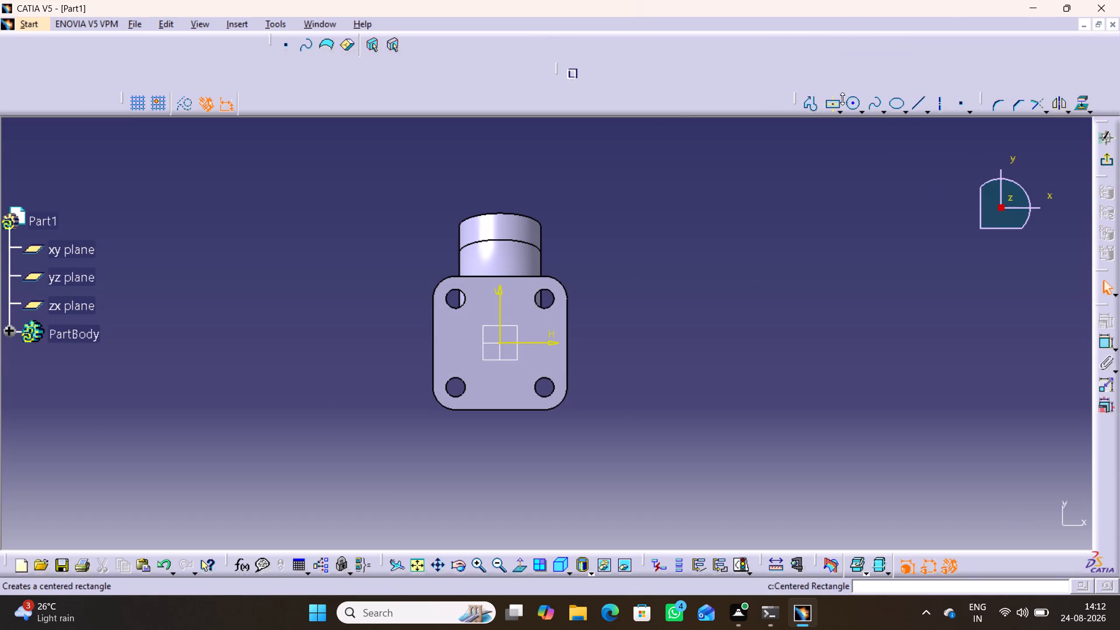
{"action": "left_click", "coordinate": [855, 105]}
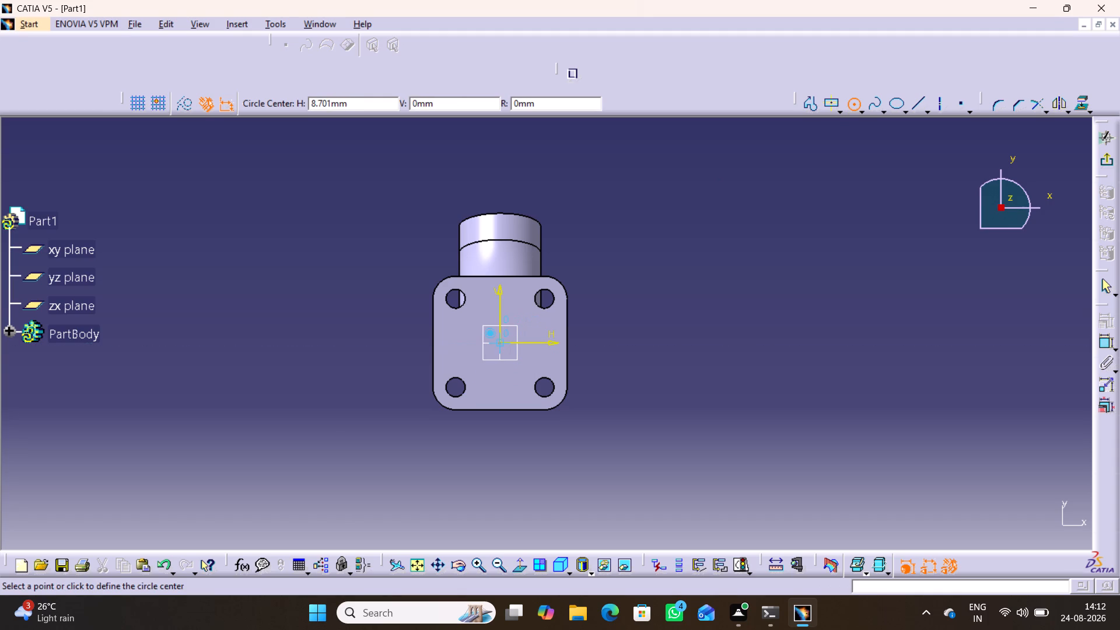
{"action": "left_click", "coordinate": [504, 341]}
{"action": "left_click", "coordinate": [519, 373]}
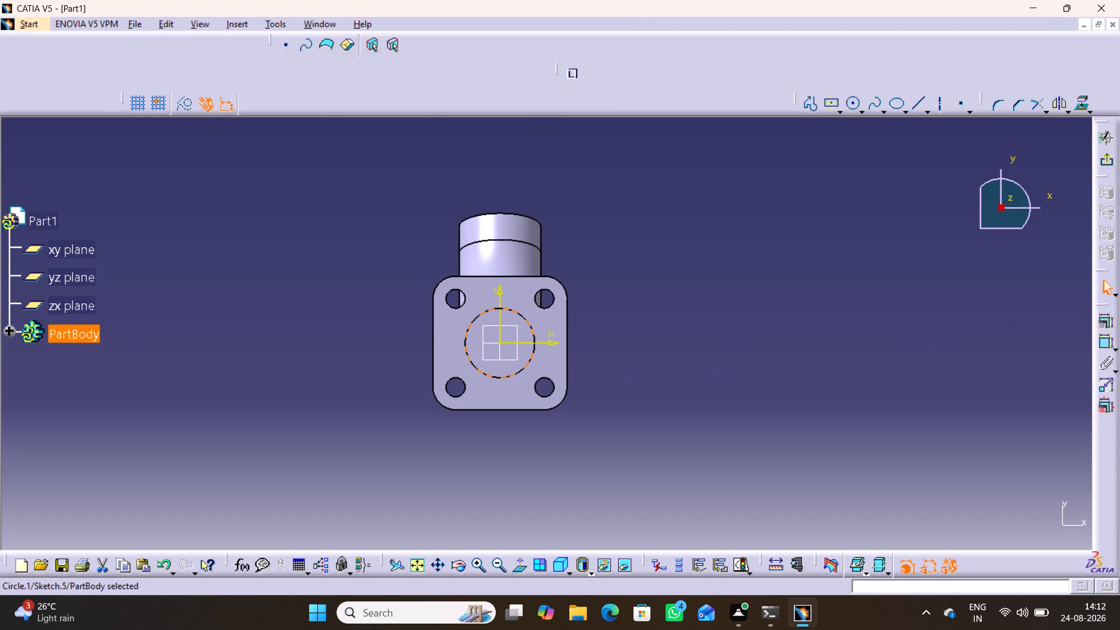
Dimension the new circle, set its diameter to 88 mm, and exit the sketch.
{"action": "left_click", "coordinate": [1108, 340]}
{"action": "left_click", "coordinate": [611, 321]}
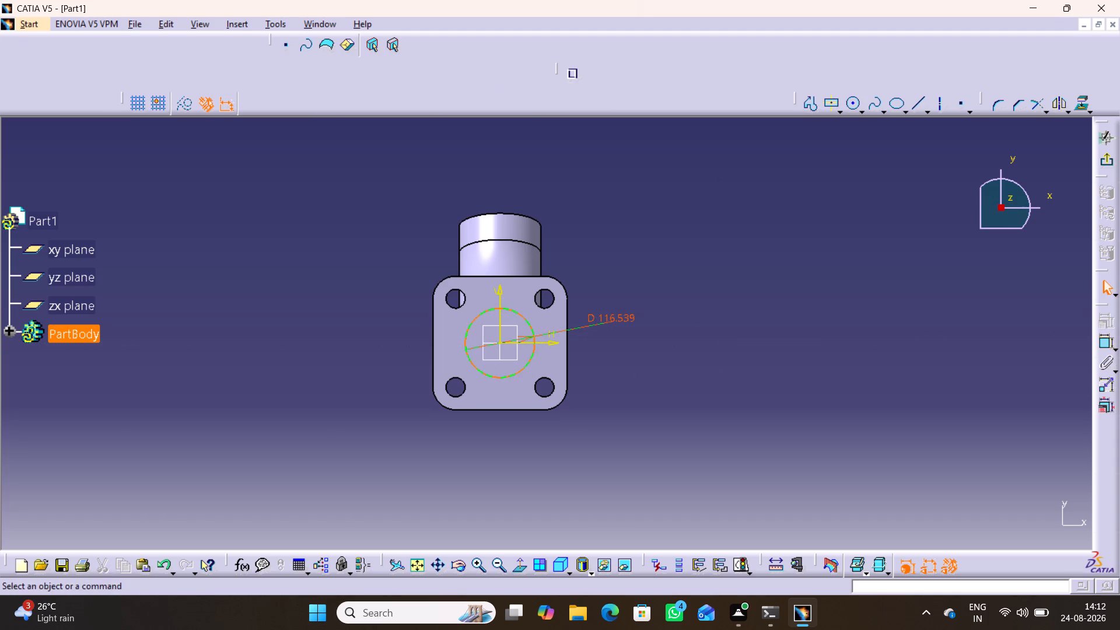
{"action": "double_click", "coordinate": [612, 316]}
{"action": "type", "text": "88"}
{"action": "key", "text": "Return"}
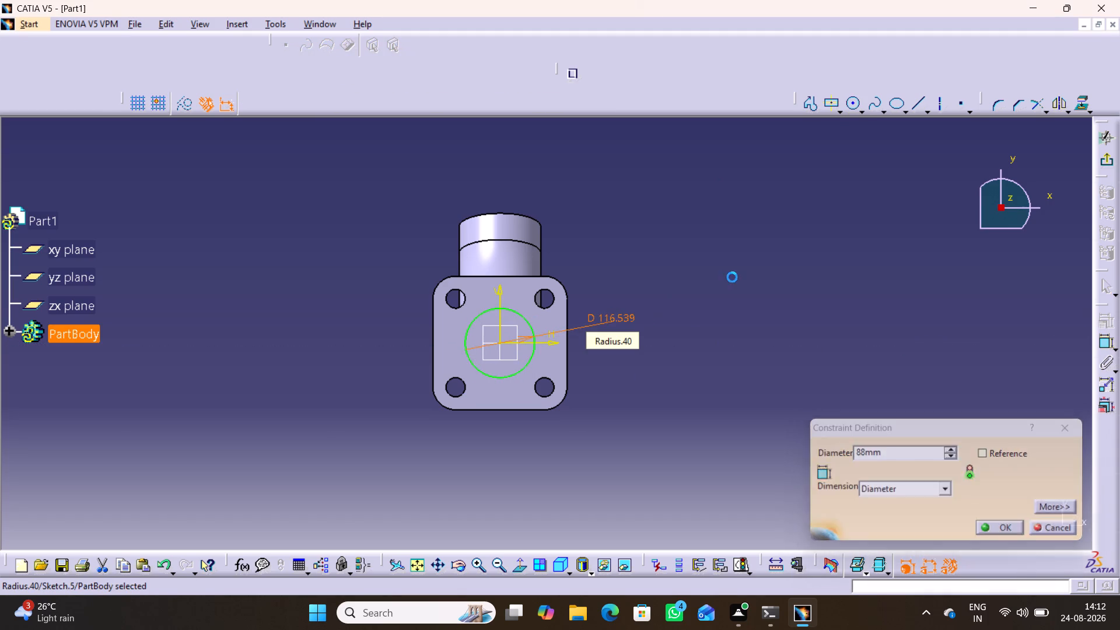
{"action": "left_click", "coordinate": [751, 275]}
{"action": "left_click", "coordinate": [1110, 156]}
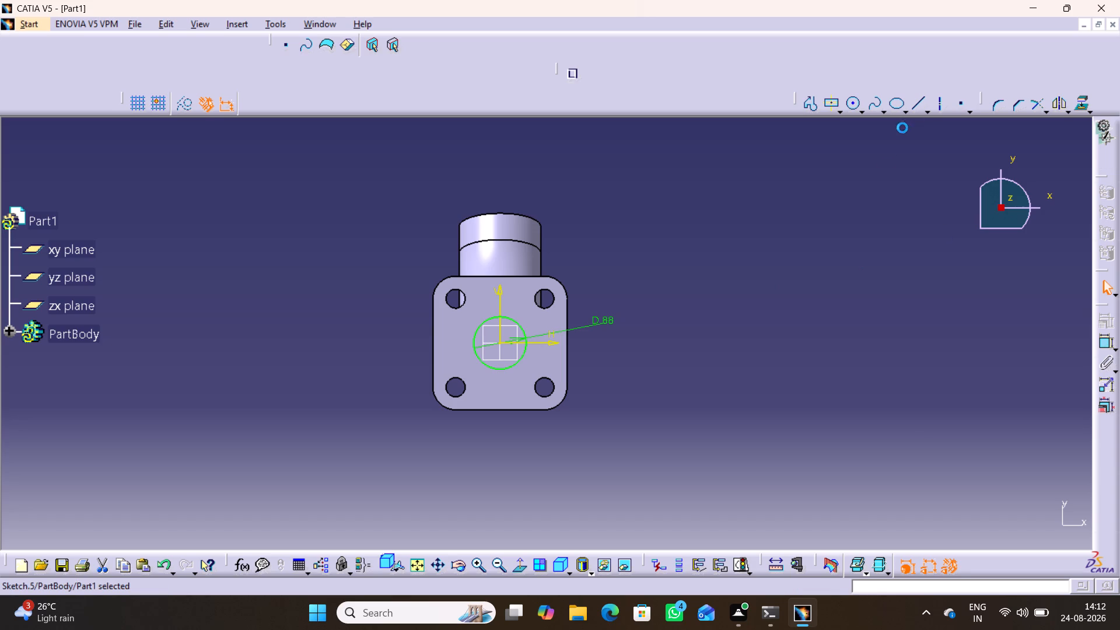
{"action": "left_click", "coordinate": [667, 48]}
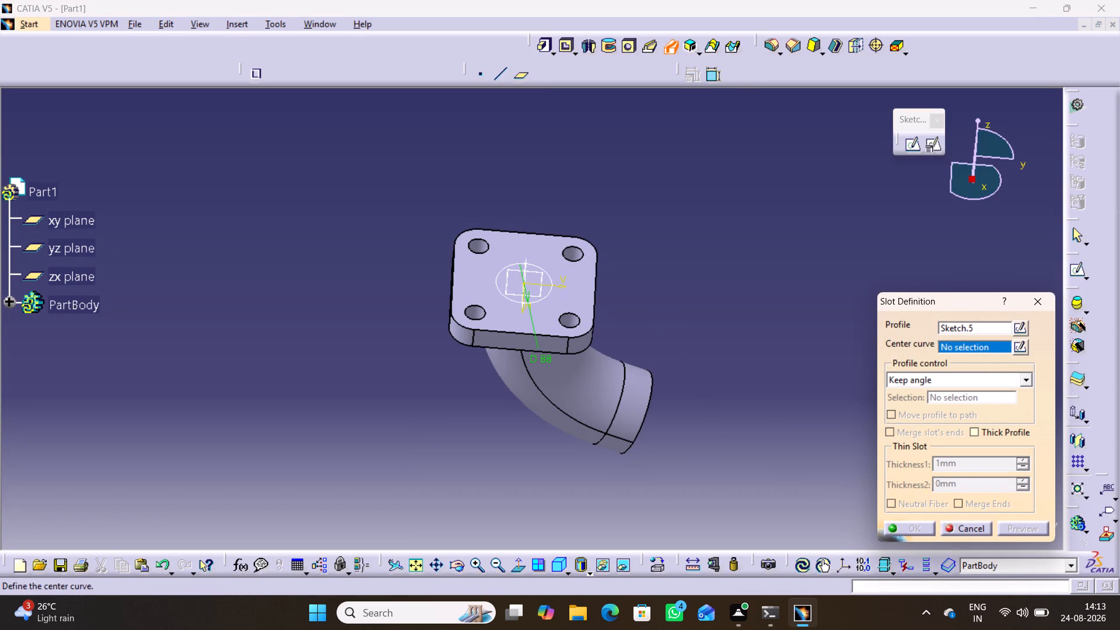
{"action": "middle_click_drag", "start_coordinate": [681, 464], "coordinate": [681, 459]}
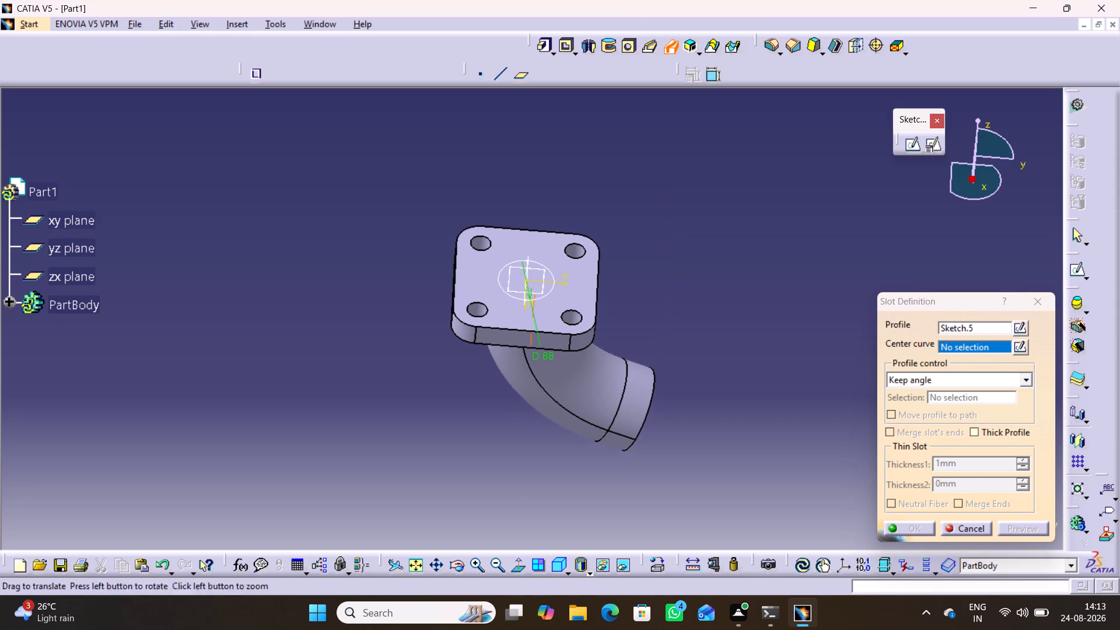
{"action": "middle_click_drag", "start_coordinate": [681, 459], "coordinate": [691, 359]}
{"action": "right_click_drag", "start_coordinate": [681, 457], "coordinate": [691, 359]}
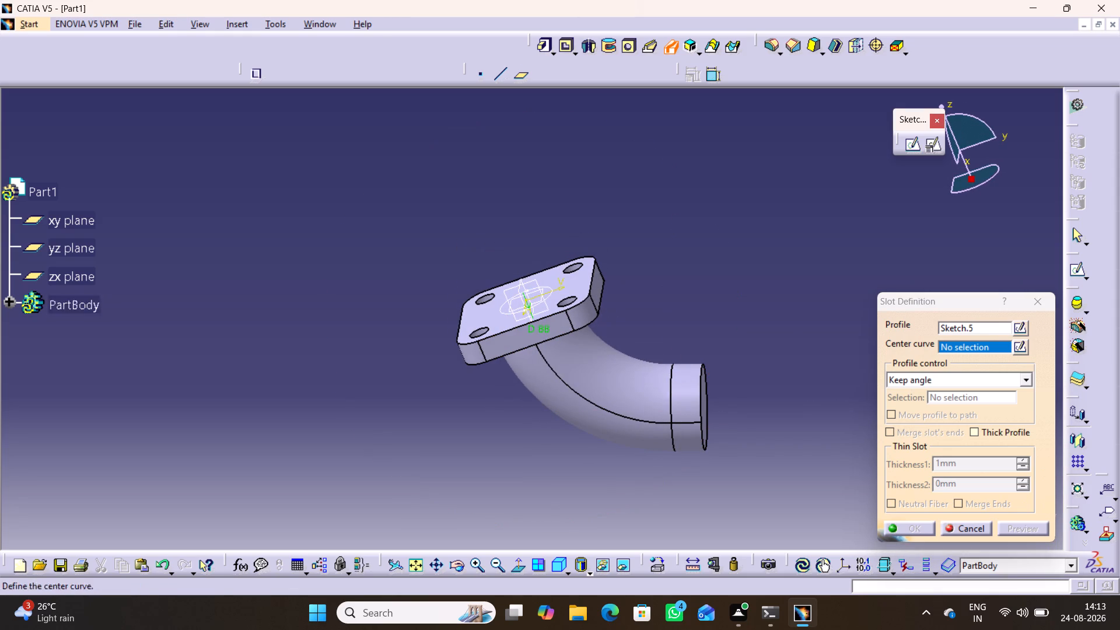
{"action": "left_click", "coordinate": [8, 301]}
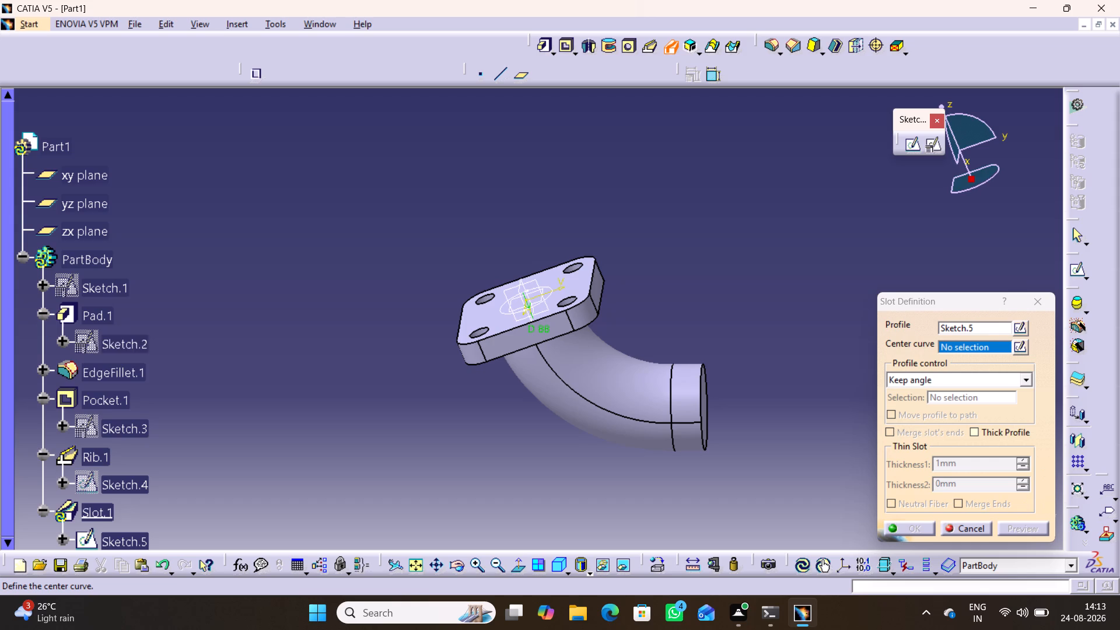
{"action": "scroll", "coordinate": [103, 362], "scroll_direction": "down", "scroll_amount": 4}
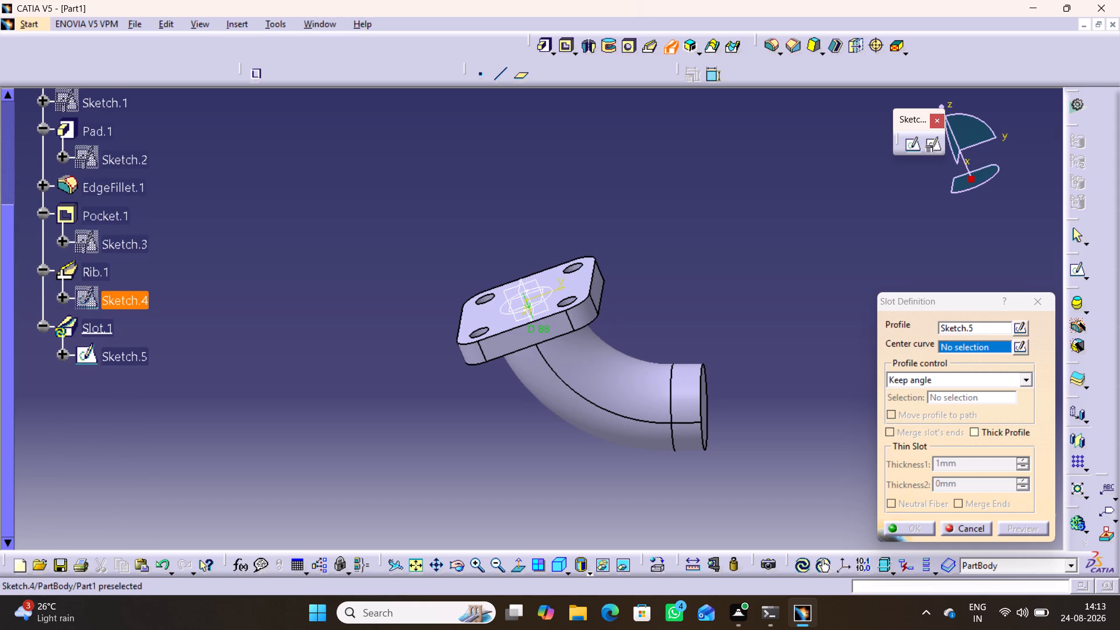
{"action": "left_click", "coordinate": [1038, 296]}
Make the rib's profile sketch, Sketch.4, visible while Rib.1 is temporarily hidden, and show the rib again.
{"action": "right_click", "coordinate": [100, 269]}
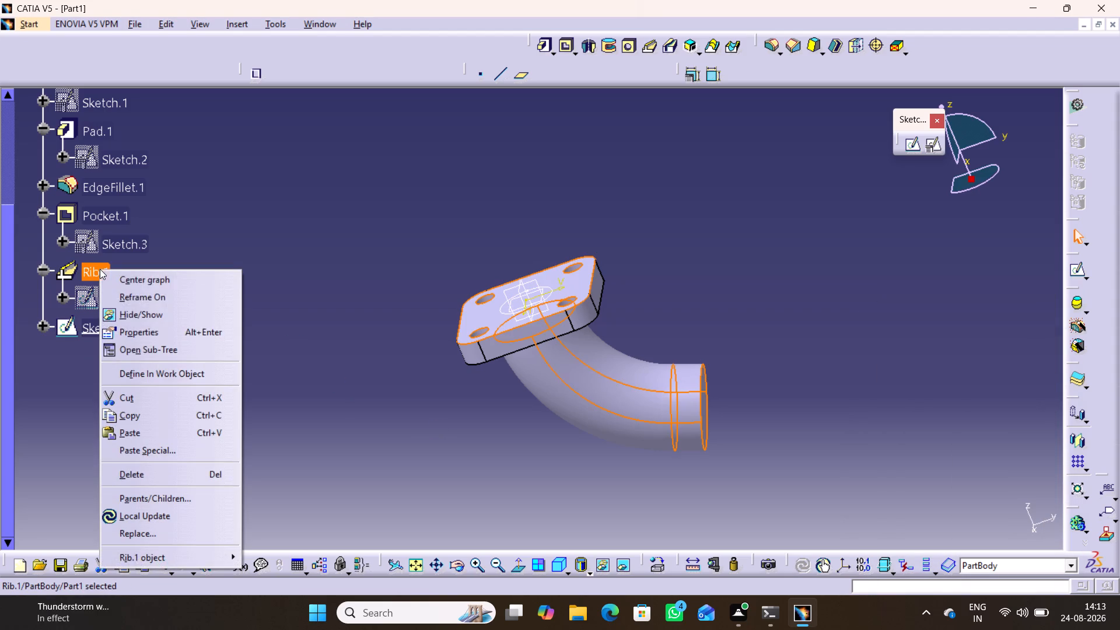
{"action": "left_click", "coordinate": [155, 311]}
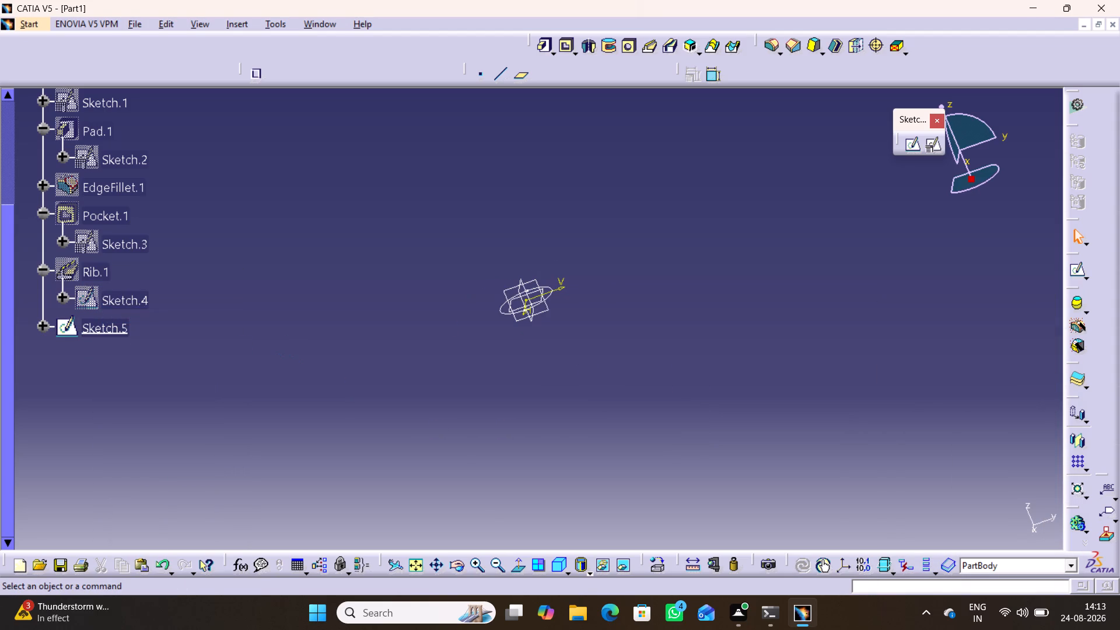
{"action": "middle_click_drag", "start_coordinate": [469, 346], "coordinate": [457, 364]}
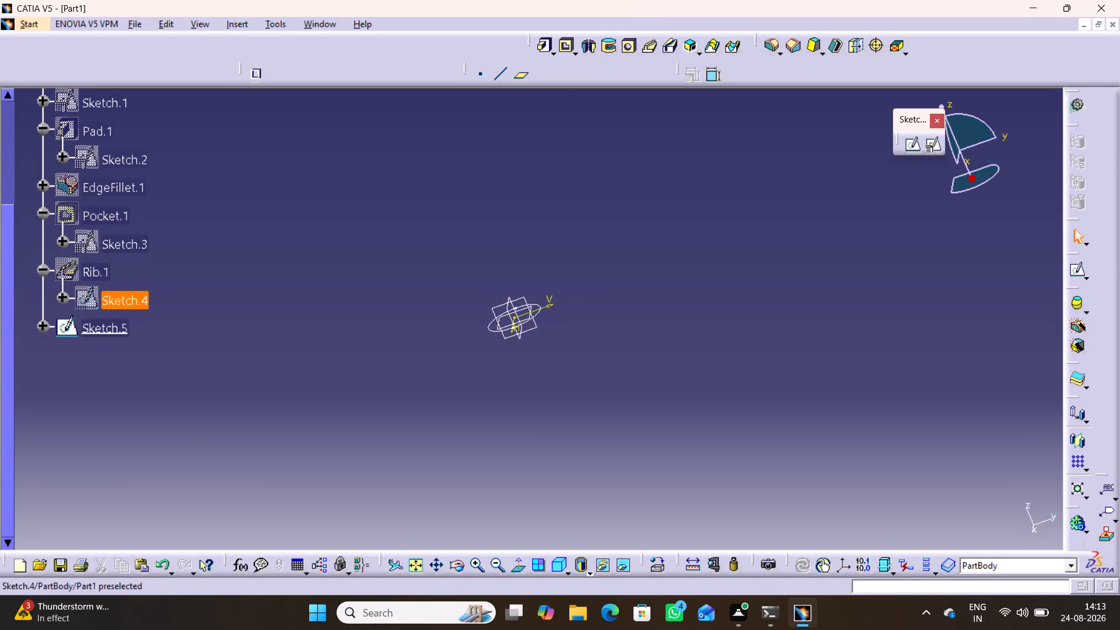
{"action": "right_click", "coordinate": [114, 295]}
{"action": "left_click", "coordinate": [151, 338]}
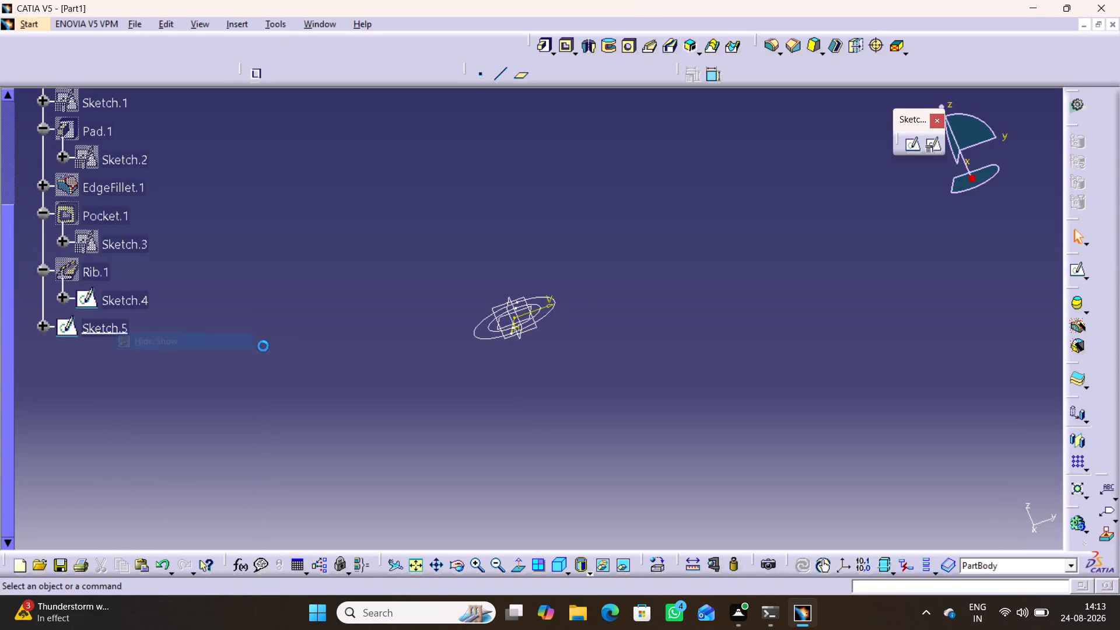
{"action": "right_click", "coordinate": [123, 297]}
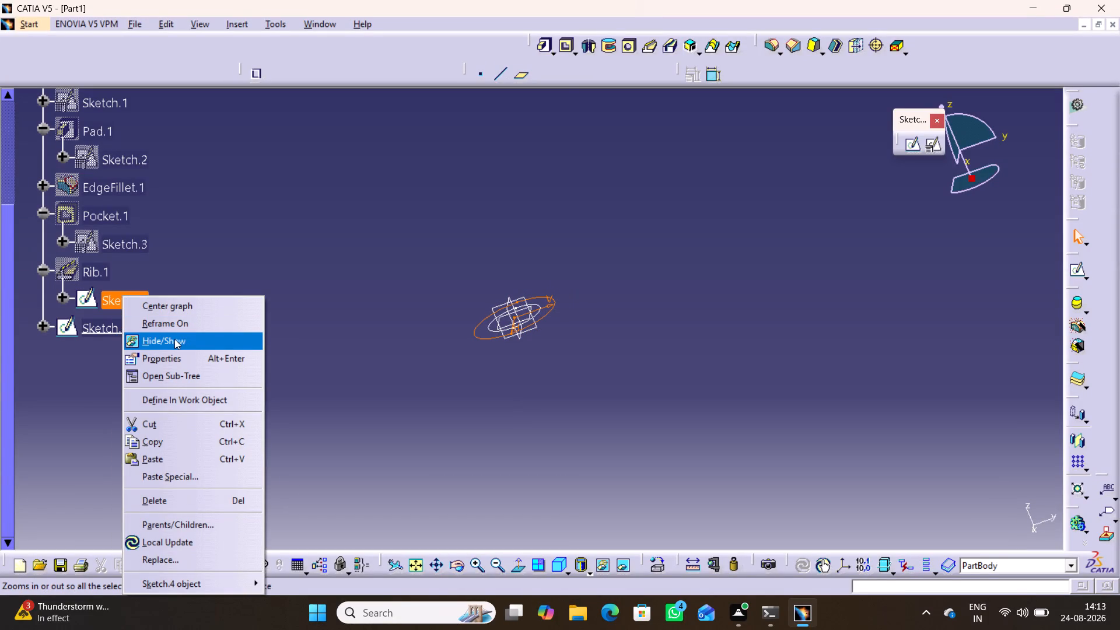
{"action": "left_click", "coordinate": [174, 339]}
{"action": "right_click", "coordinate": [125, 301]}
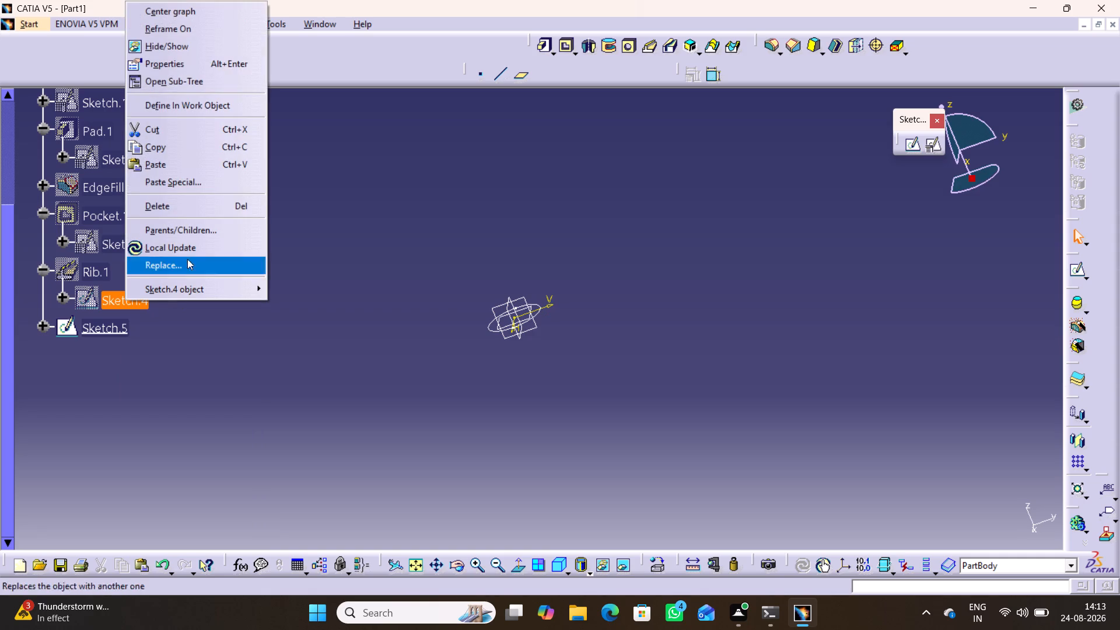
{"action": "left_click", "coordinate": [179, 48]}
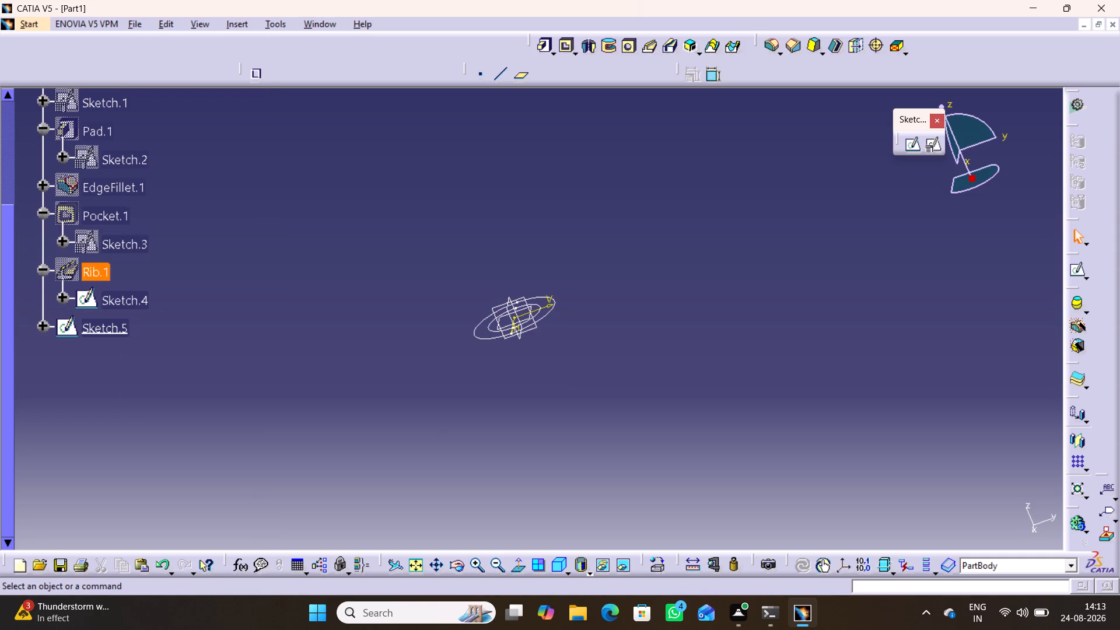
{"action": "right_click", "coordinate": [91, 269]}
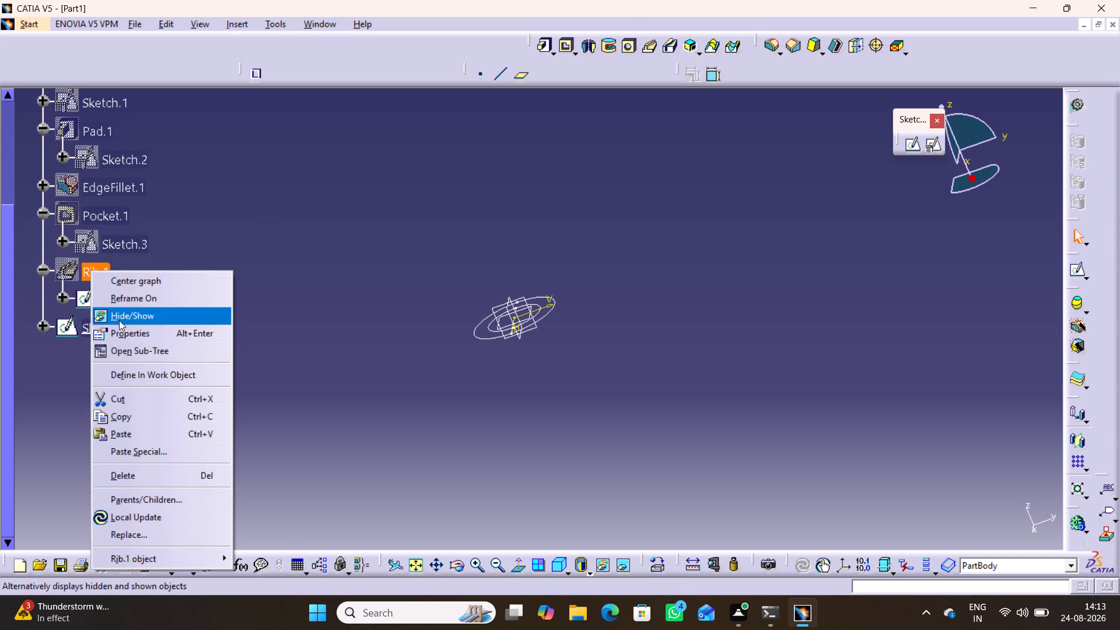
{"action": "left_click", "coordinate": [123, 311]}
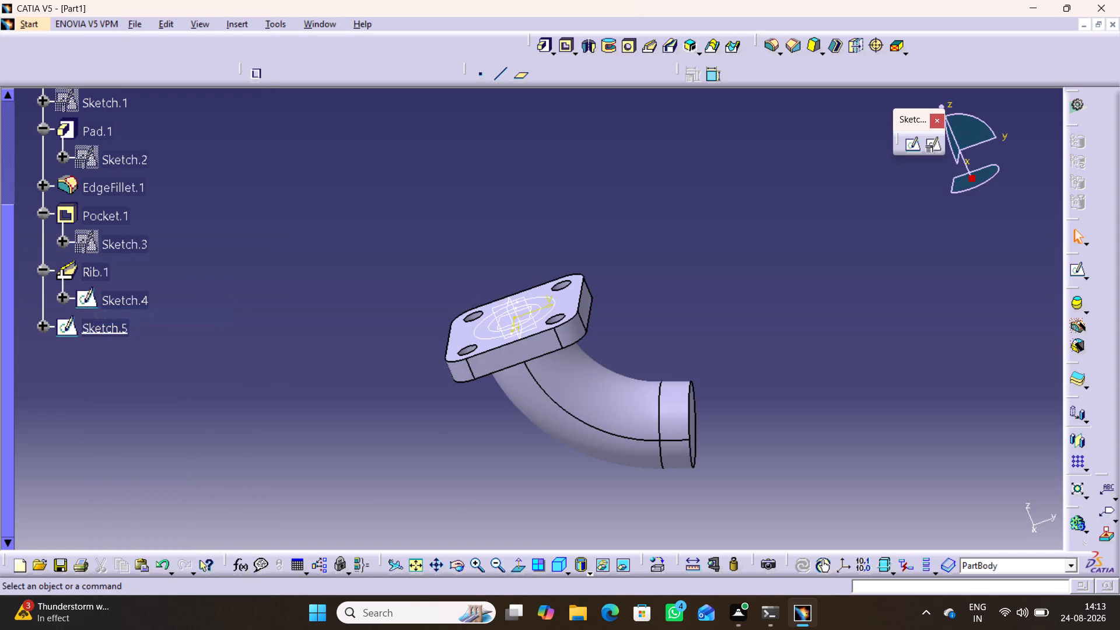
Make the hidden center curve sketch, Sketch.1, visible.
{"action": "middle_click_drag", "start_coordinate": [351, 425], "coordinate": [321, 449]}
{"action": "scroll", "coordinate": [188, 290], "scroll_direction": "up", "scroll_amount": 1}
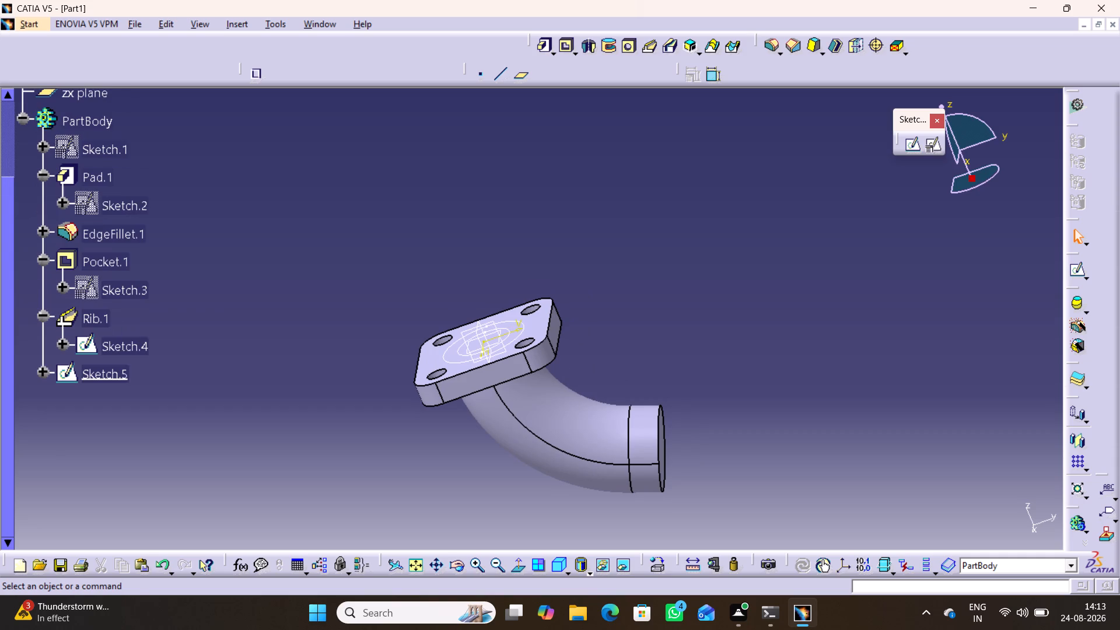
{"action": "right_click", "coordinate": [106, 149]}
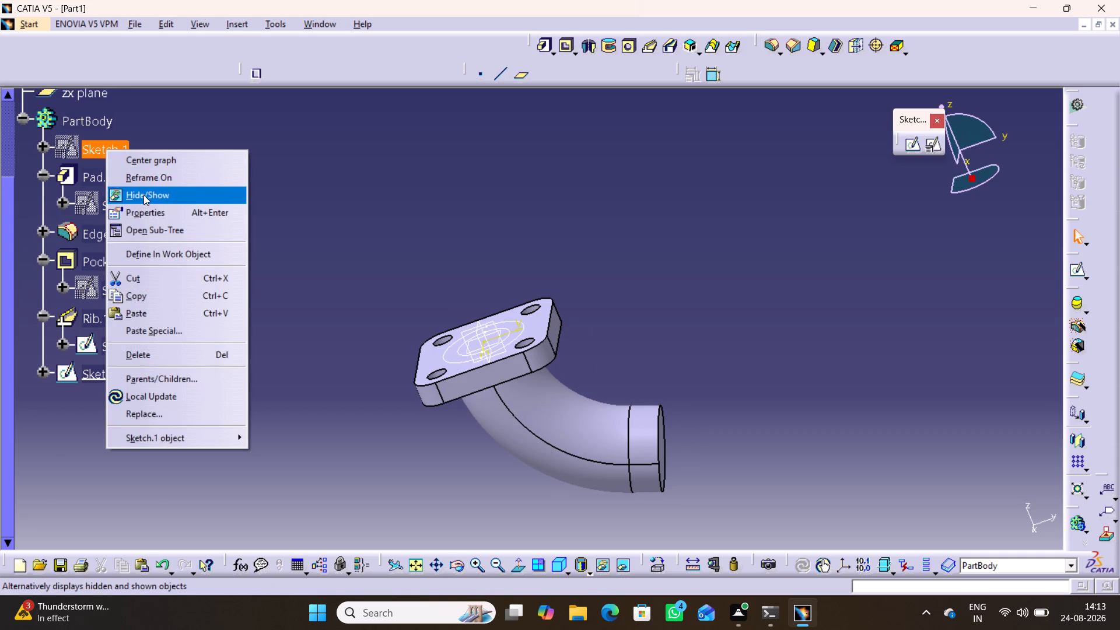
{"action": "left_click", "coordinate": [143, 195]}
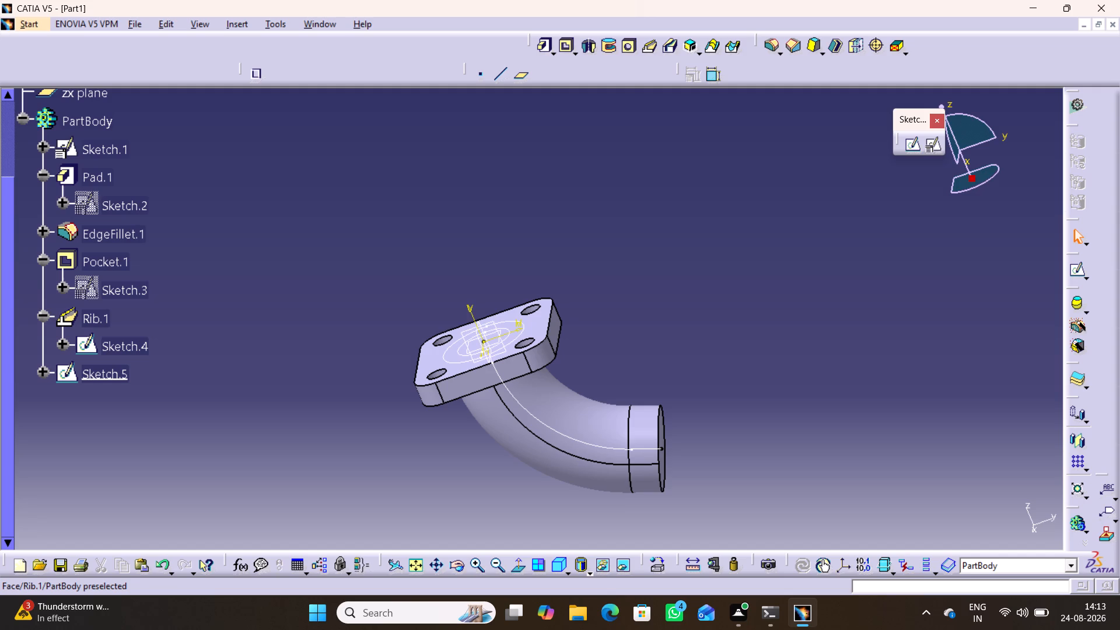
Create a Slot from the 88 mm circle, Sketch.5, using Sketch.1 as the center curve with Keep angle profile control.
{"action": "left_click", "coordinate": [667, 47]}
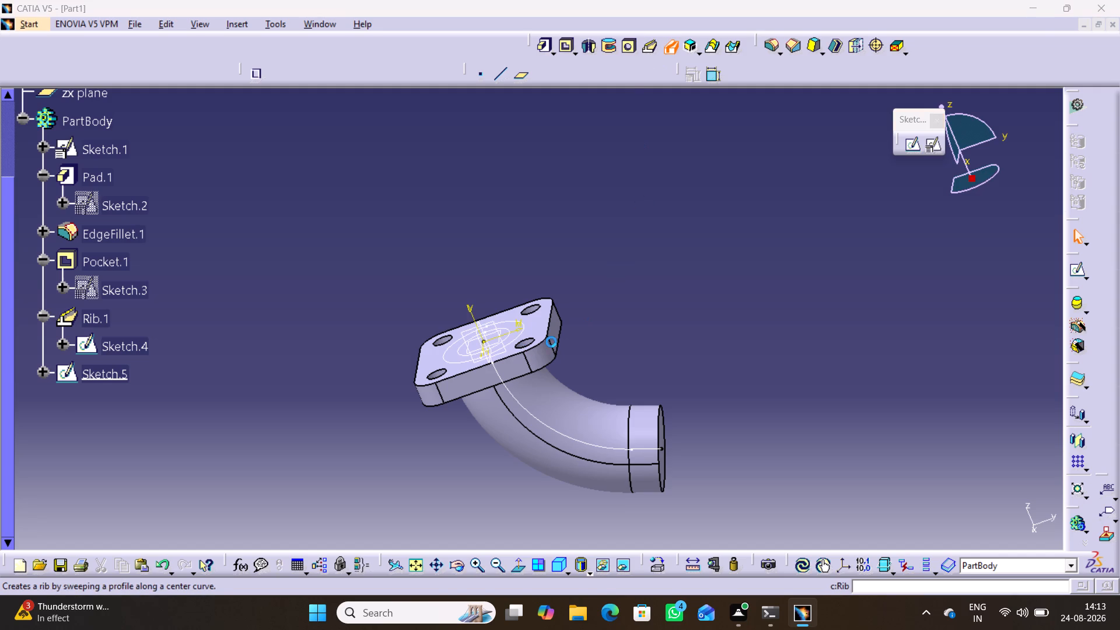
{"action": "middle_click_drag", "start_coordinate": [576, 328], "coordinate": [586, 503]}
{"action": "right_click_drag", "start_coordinate": [576, 328], "coordinate": [586, 503]}
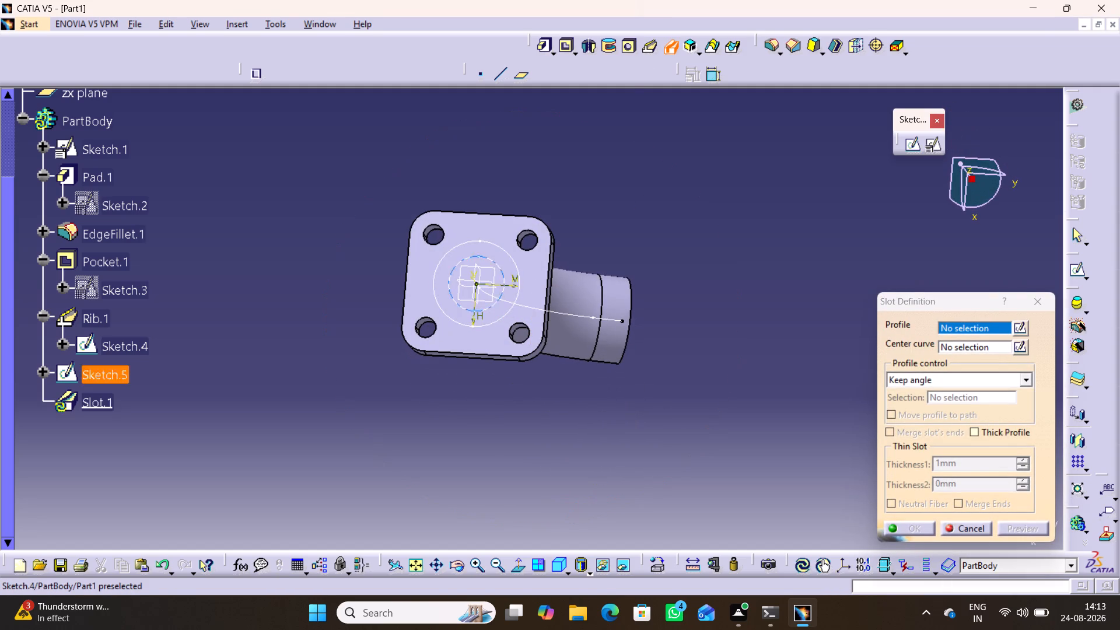
{"action": "left_click", "coordinate": [503, 271]}
{"action": "left_click", "coordinate": [584, 314]}
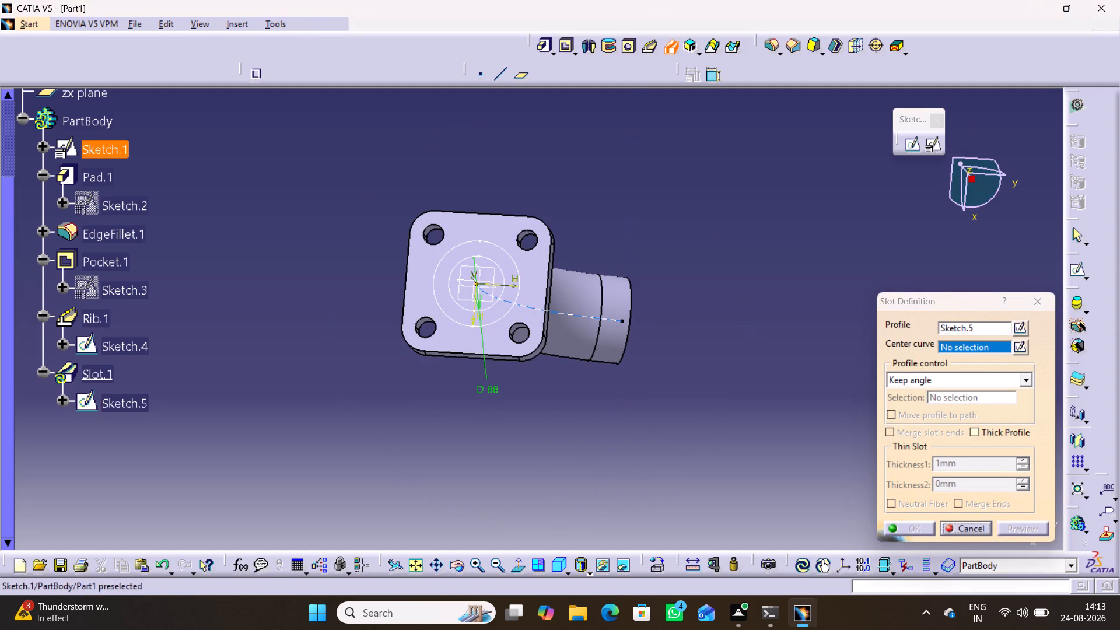
{"action": "middle_click_drag", "start_coordinate": [508, 454], "coordinate": [436, 249]}
{"action": "right_click_drag", "start_coordinate": [509, 441], "coordinate": [436, 249]}
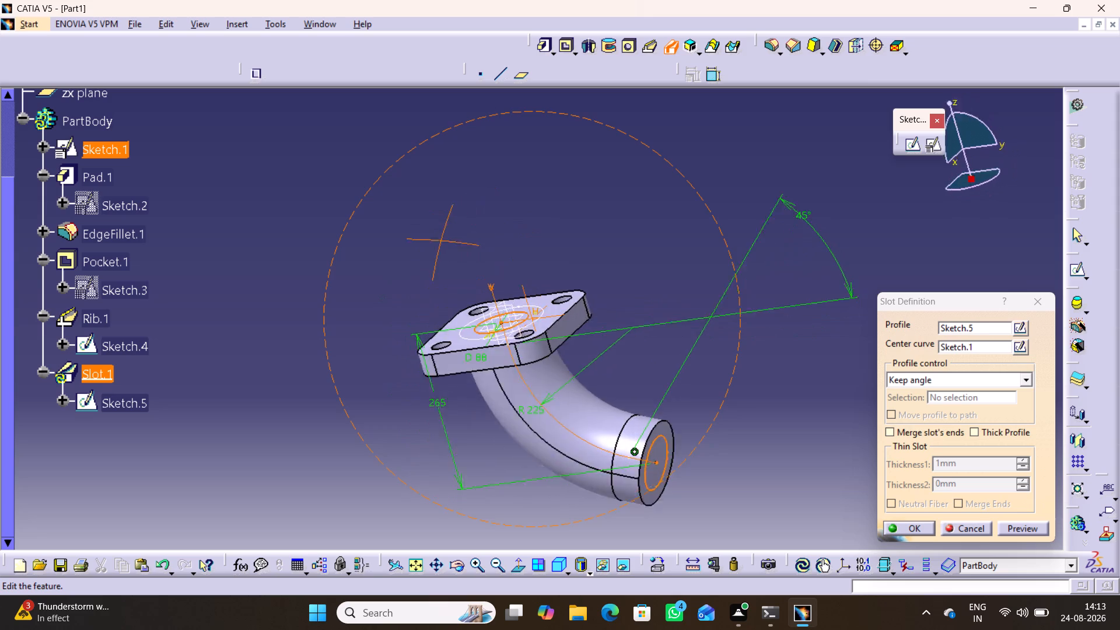
{"action": "middle_click_drag", "start_coordinate": [436, 249], "coordinate": [417, 290]}
{"action": "right_click_drag", "start_coordinate": [436, 249], "coordinate": [417, 290]}
{"action": "left_click", "coordinate": [1019, 523]}
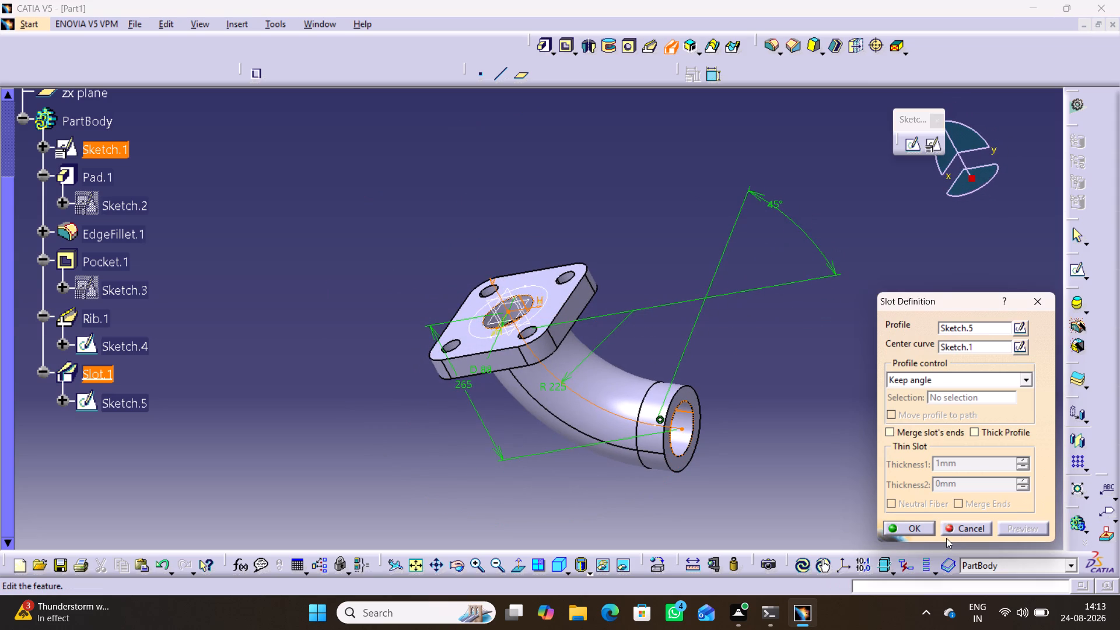
{"action": "left_click", "coordinate": [918, 526]}
Hide the rib's profile circle, Sketch.4, on the plate's top face.
{"action": "middle_click_drag", "start_coordinate": [829, 466], "coordinate": [713, 414]}
{"action": "right_click_drag", "start_coordinate": [831, 467], "coordinate": [713, 414]}
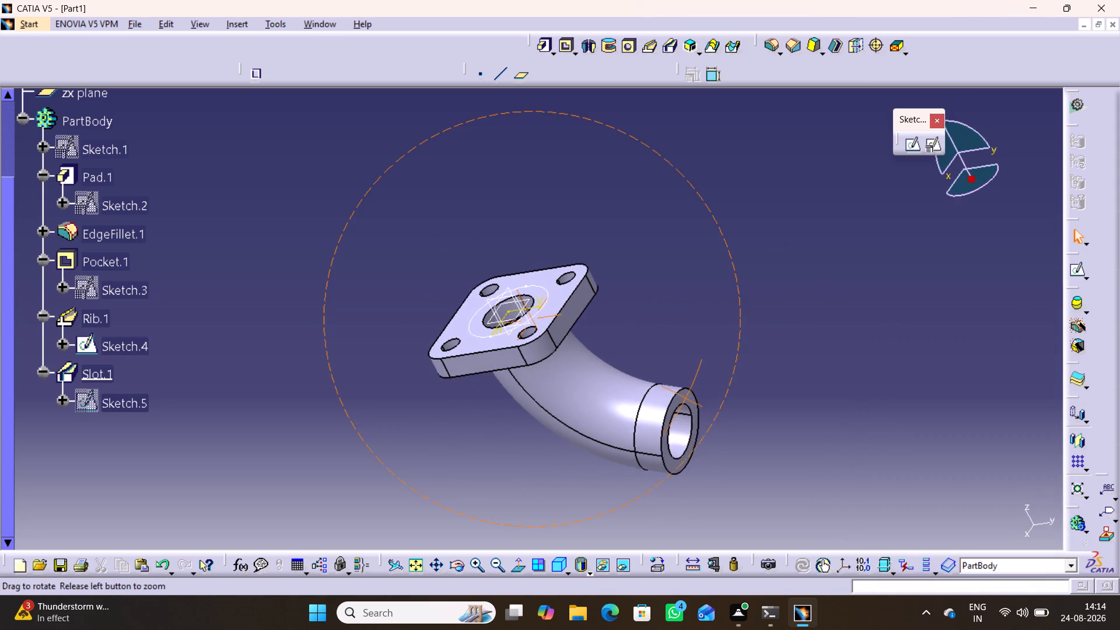
{"action": "middle_click_drag", "start_coordinate": [713, 414], "coordinate": [669, 509]}
{"action": "right_click_drag", "start_coordinate": [713, 414], "coordinate": [673, 509]}
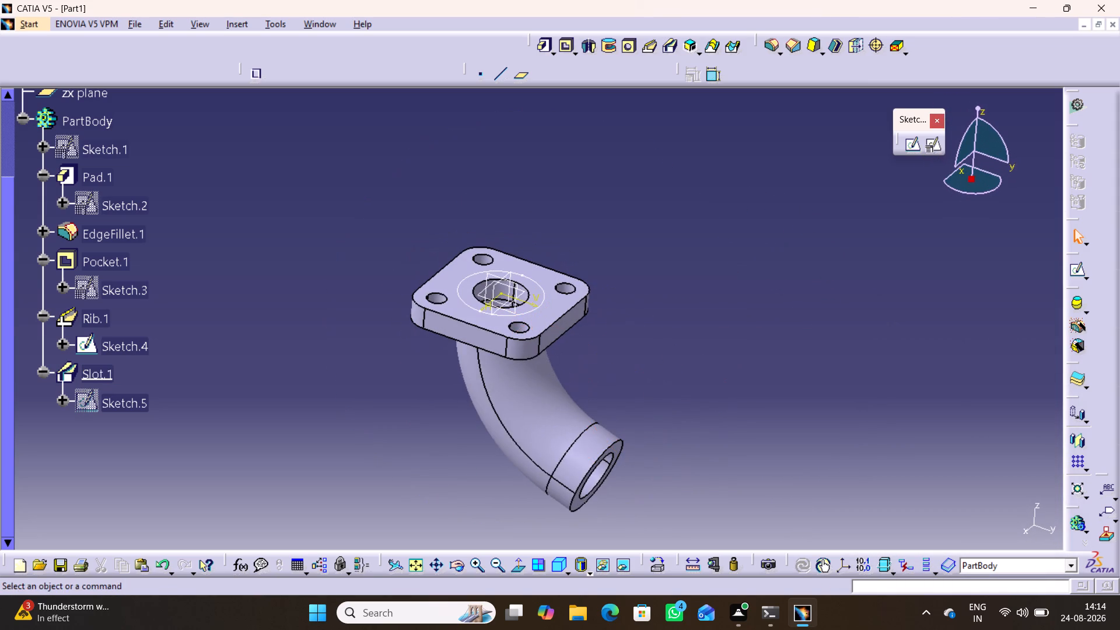
{"action": "left_click", "coordinate": [491, 430]}
{"action": "middle_click_drag", "start_coordinate": [442, 451], "coordinate": [471, 456]}
{"action": "left_click", "coordinate": [446, 437]}
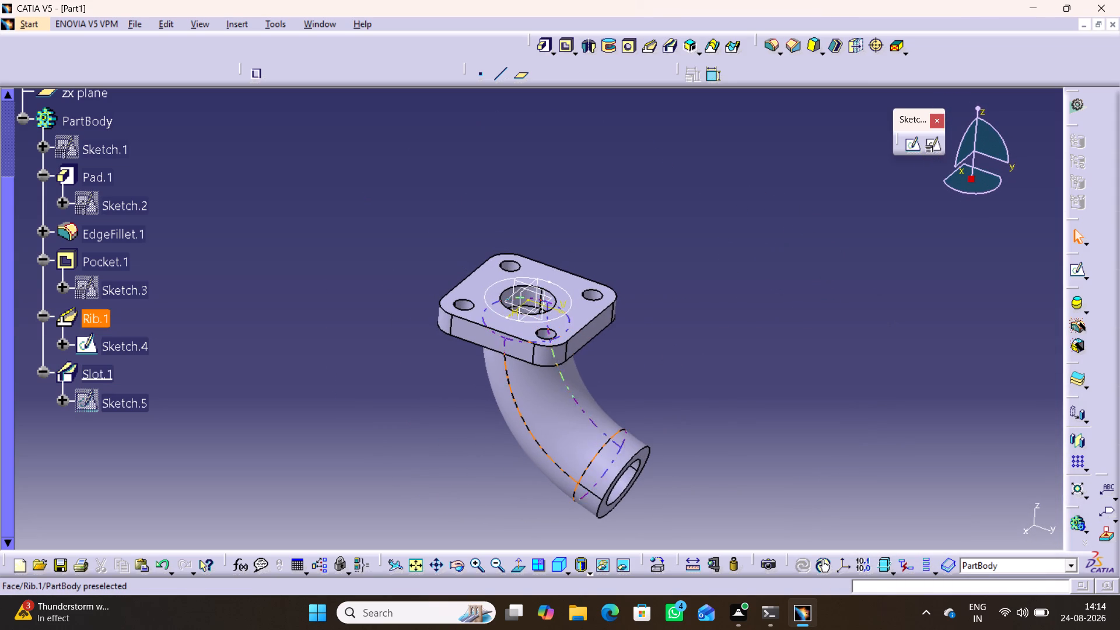
{"action": "right_click", "coordinate": [570, 302]}
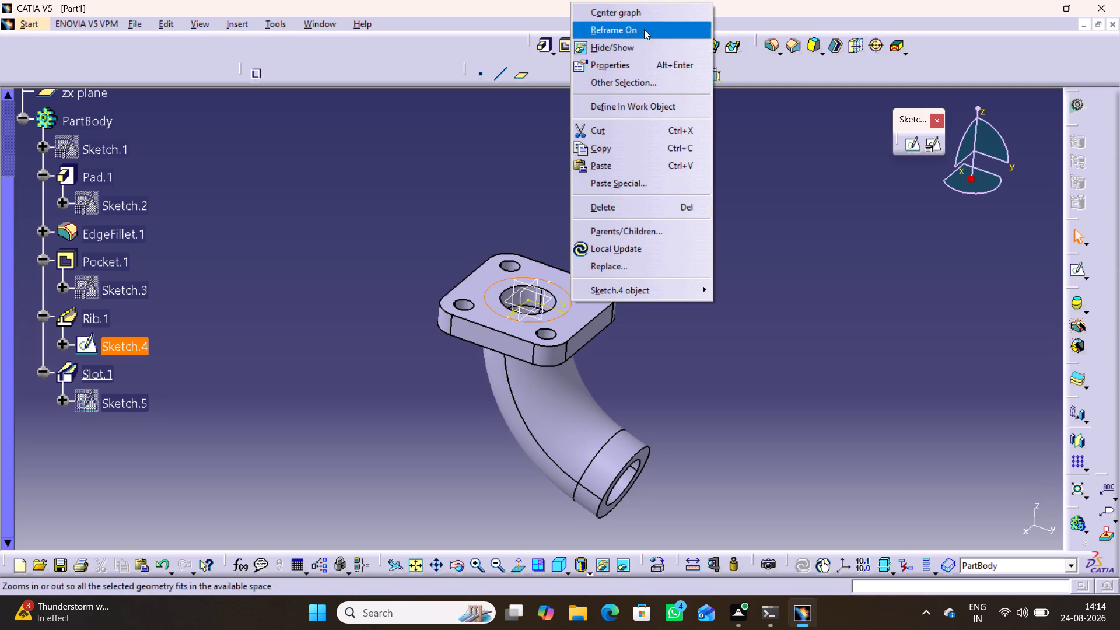
{"action": "left_click", "coordinate": [641, 45]}
Show Sketch.1 to examine the center curve through the elbow from several angles, including front and isometric views, and hide it again.
{"action": "middle_click_drag", "start_coordinate": [434, 513], "coordinate": [350, 423]}
{"action": "right_click_drag", "start_coordinate": [434, 513], "coordinate": [350, 423]}
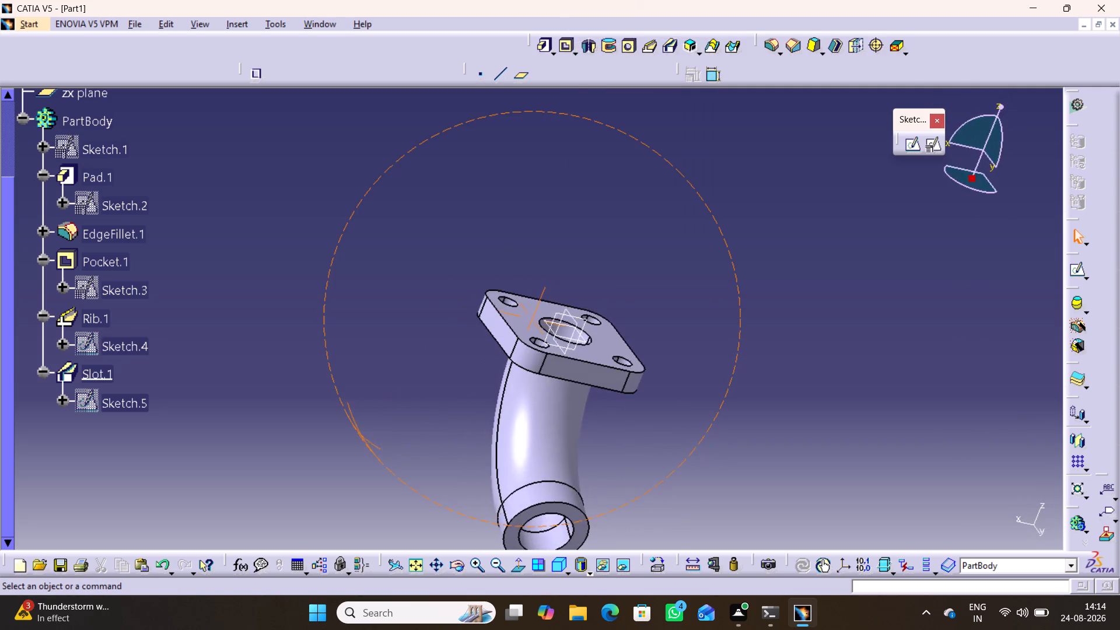
{"action": "middle_click_drag", "start_coordinate": [350, 423], "coordinate": [576, 489]}
{"action": "right_click_drag", "start_coordinate": [350, 423], "coordinate": [576, 489]}
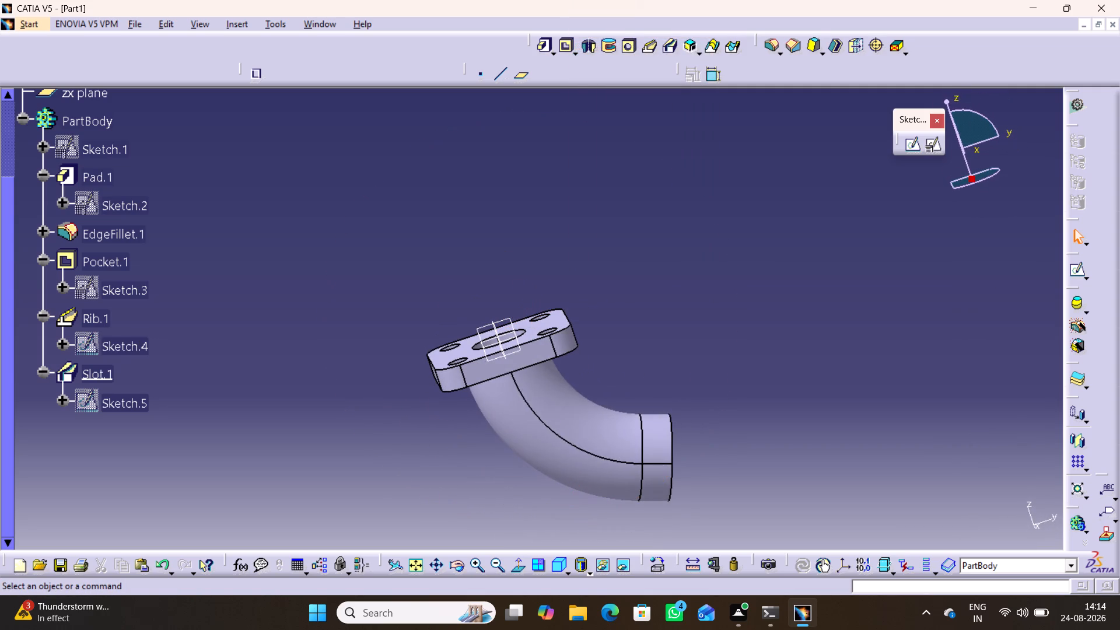
{"action": "right_click", "coordinate": [113, 149]}
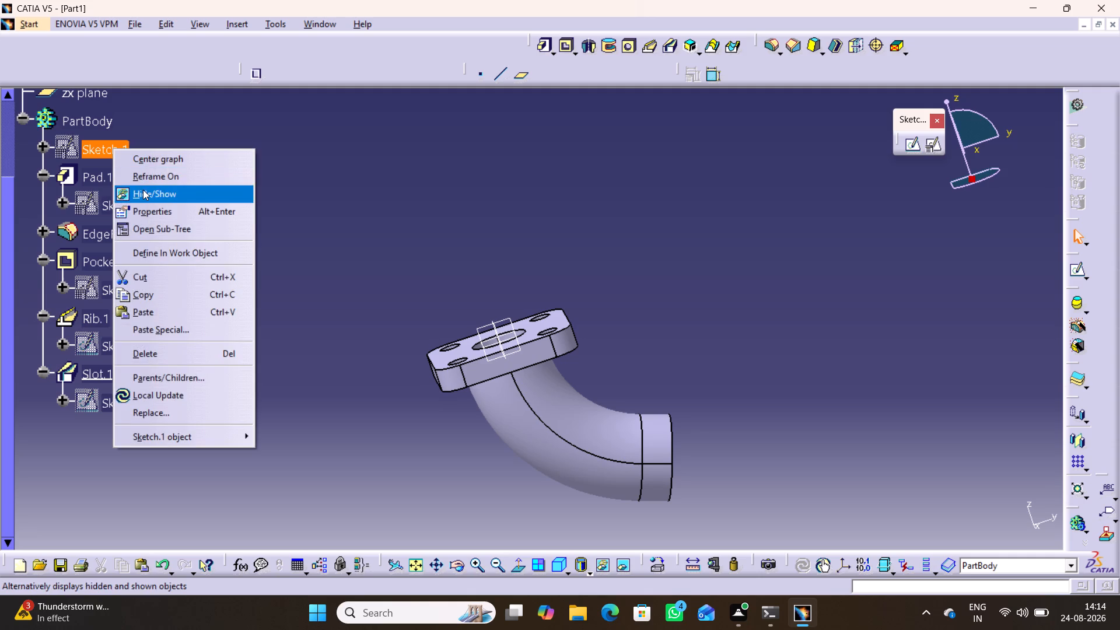
{"action": "left_click", "coordinate": [143, 190]}
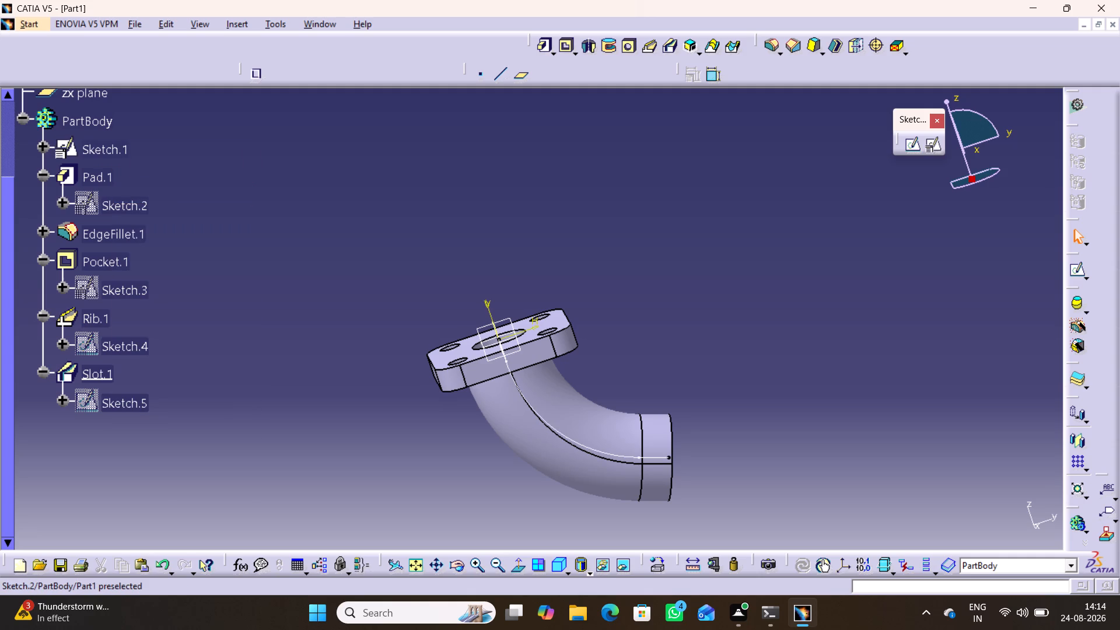
{"action": "middle_click_drag", "start_coordinate": [310, 373], "coordinate": [230, 394]}
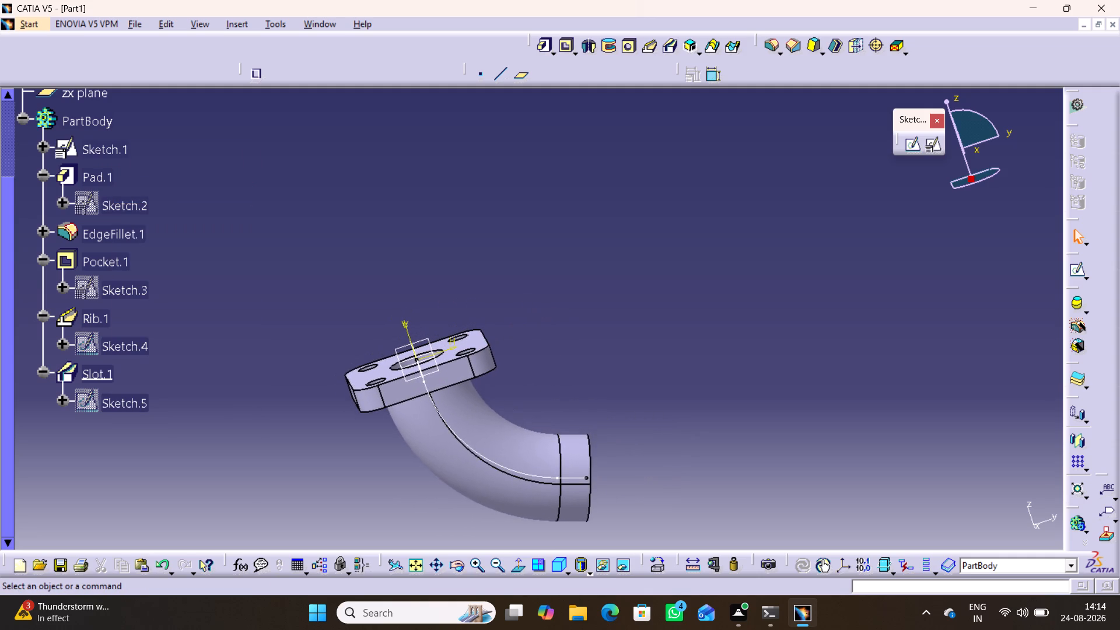
{"action": "middle_click_drag", "start_coordinate": [618, 417], "coordinate": [752, 306]}
{"action": "middle_click_drag", "start_coordinate": [745, 317], "coordinate": [715, 325]}
{"action": "right_click_drag", "start_coordinate": [745, 317], "coordinate": [715, 325]}
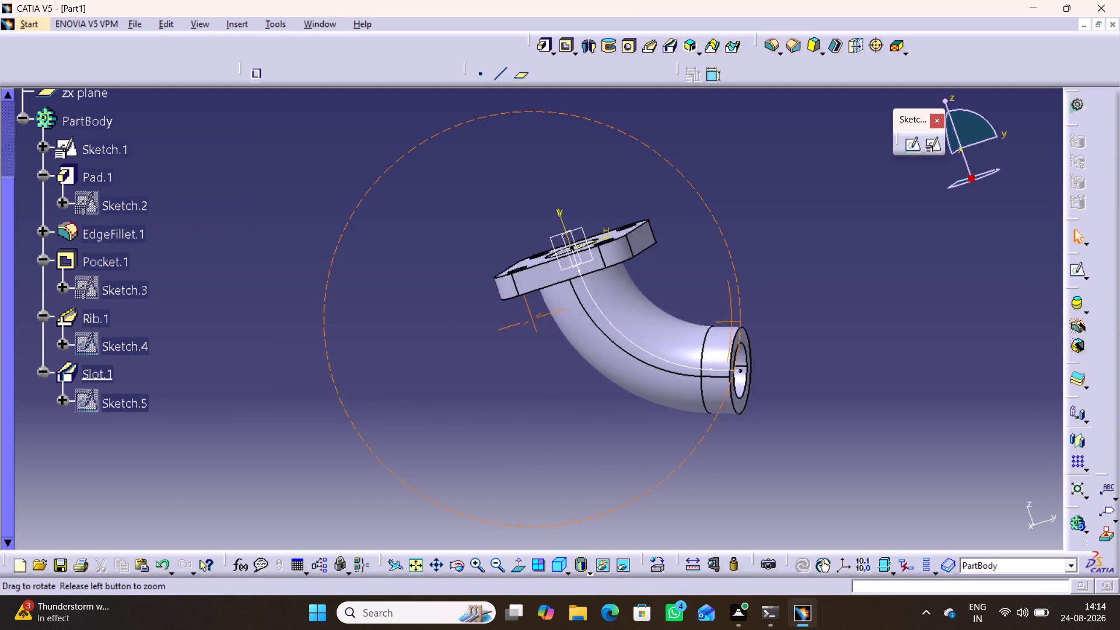
{"action": "middle_click_drag", "start_coordinate": [715, 325], "coordinate": [762, 322]}
{"action": "right_click_drag", "start_coordinate": [715, 325], "coordinate": [762, 322]}
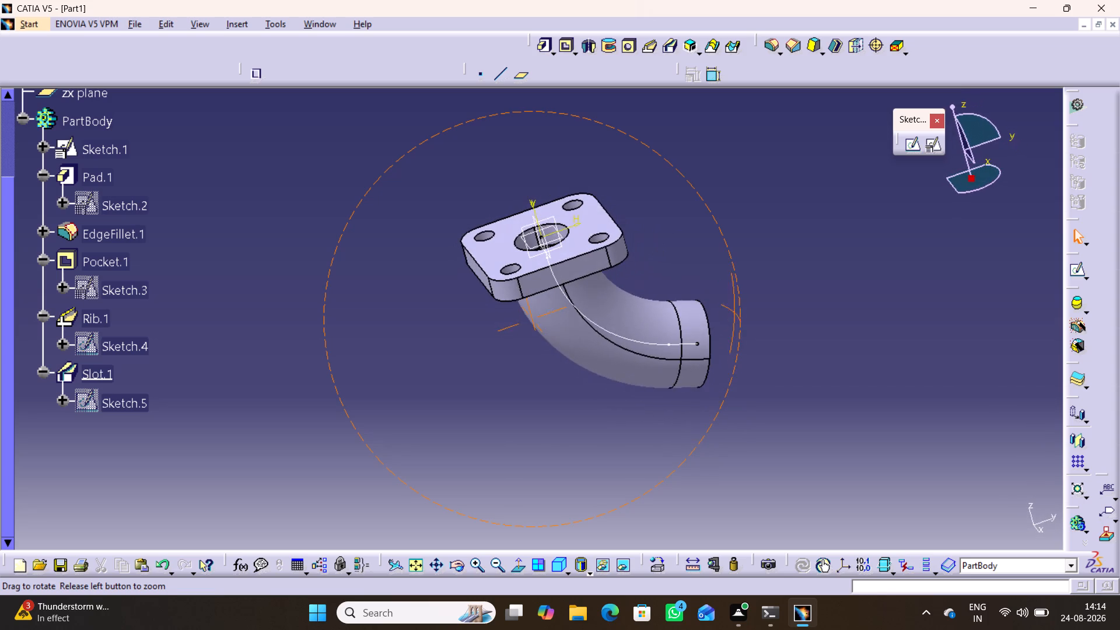
{"action": "right_click_drag", "start_coordinate": [762, 322], "coordinate": [759, 331]}
{"action": "middle_click_drag", "start_coordinate": [762, 322], "coordinate": [759, 331]}
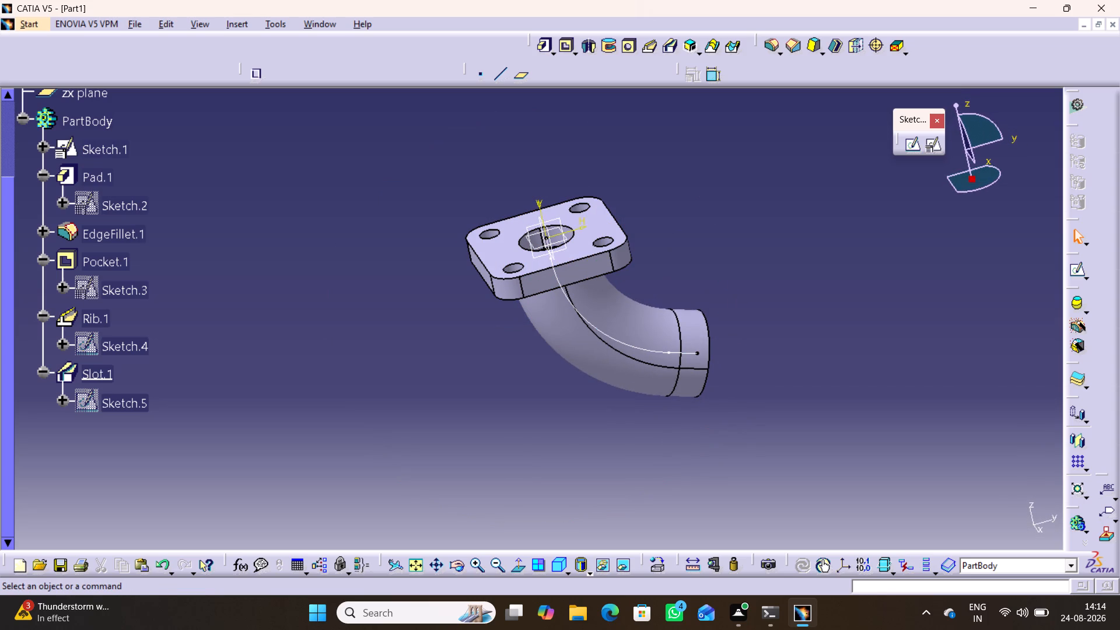
{"action": "left_click", "coordinate": [568, 571]}
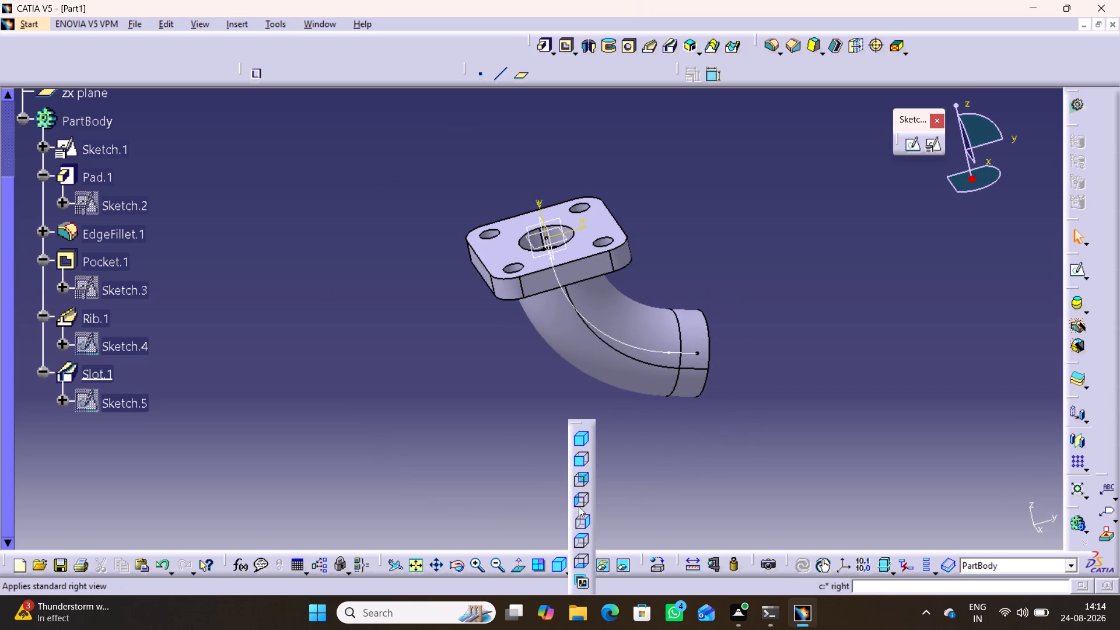
{"action": "left_click", "coordinate": [583, 459]}
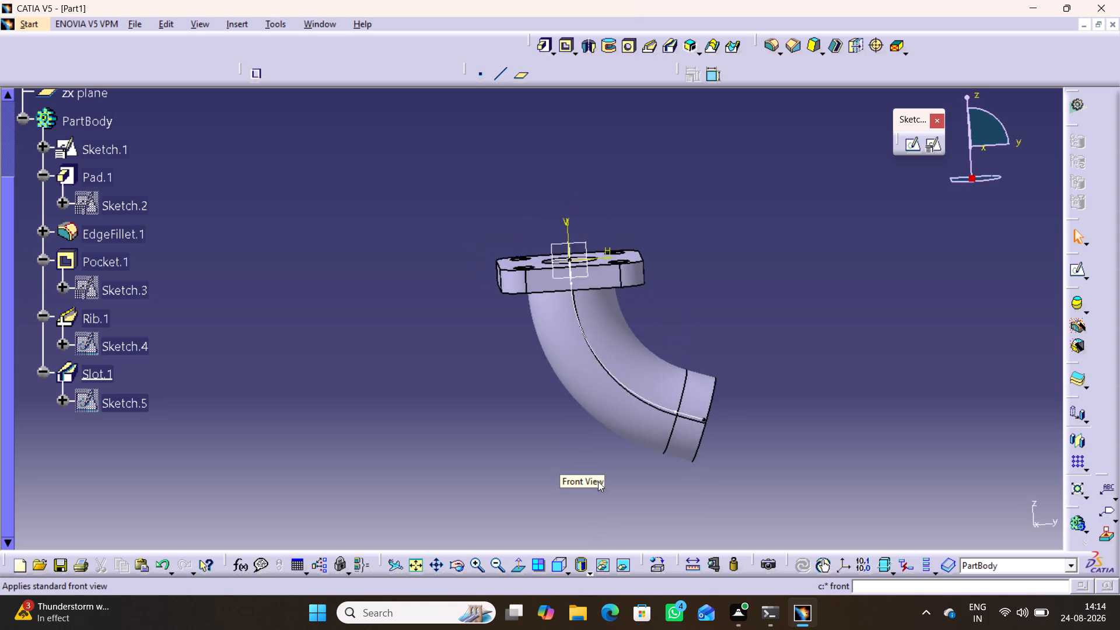
{"action": "left_click", "coordinate": [566, 570]}
{"action": "left_click", "coordinate": [577, 439]}
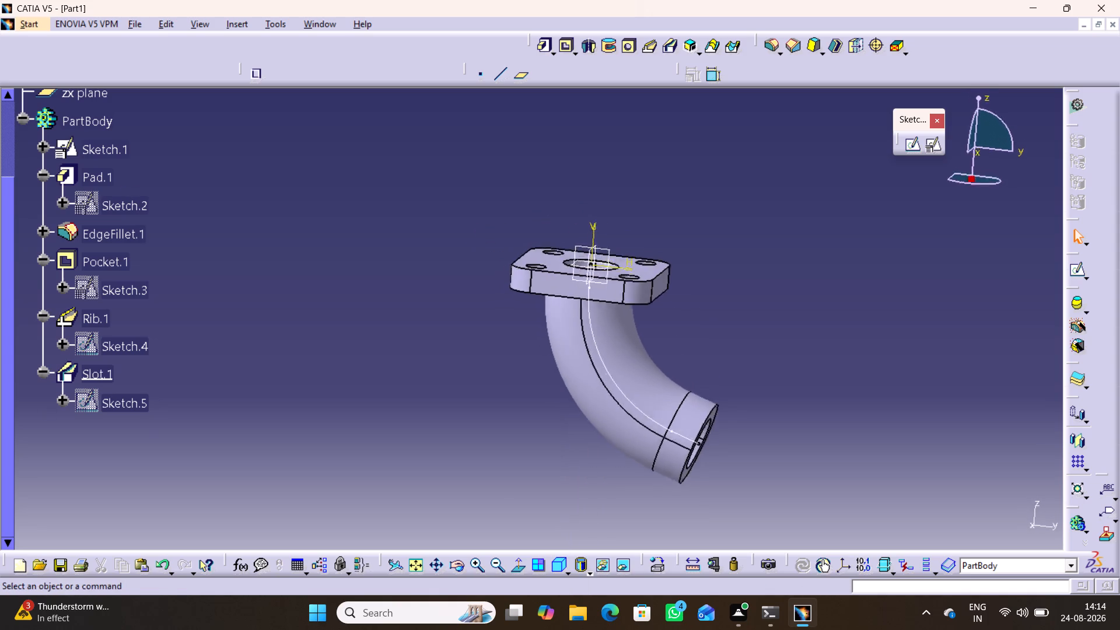
{"action": "right_click", "coordinate": [118, 145]}
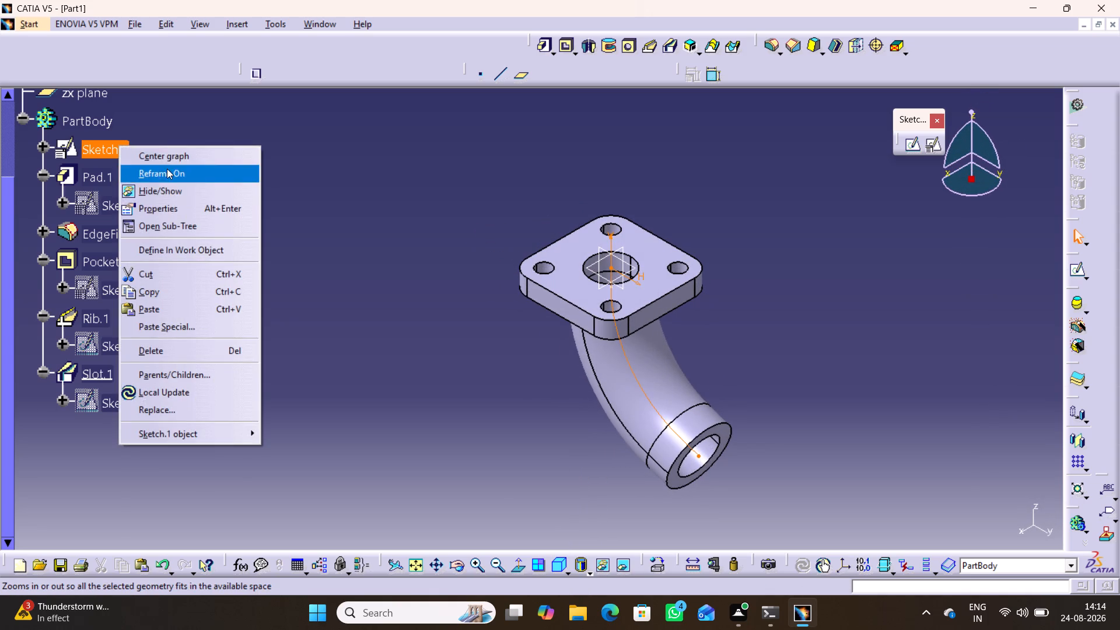
{"action": "left_click", "coordinate": [162, 184]}
{"action": "left_click", "coordinate": [393, 353]}
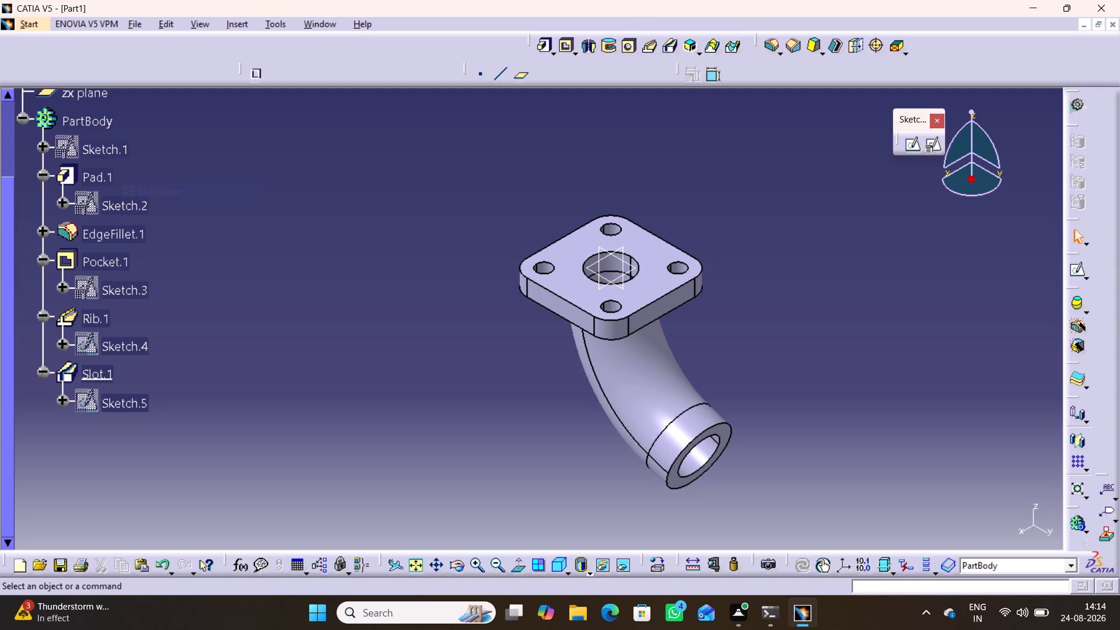
{"action": "left_click", "coordinate": [489, 426]}
Set the PartBody's fill color to cyan in its graphic properties.
{"action": "middle_click_drag", "start_coordinate": [600, 485], "coordinate": [452, 444]}
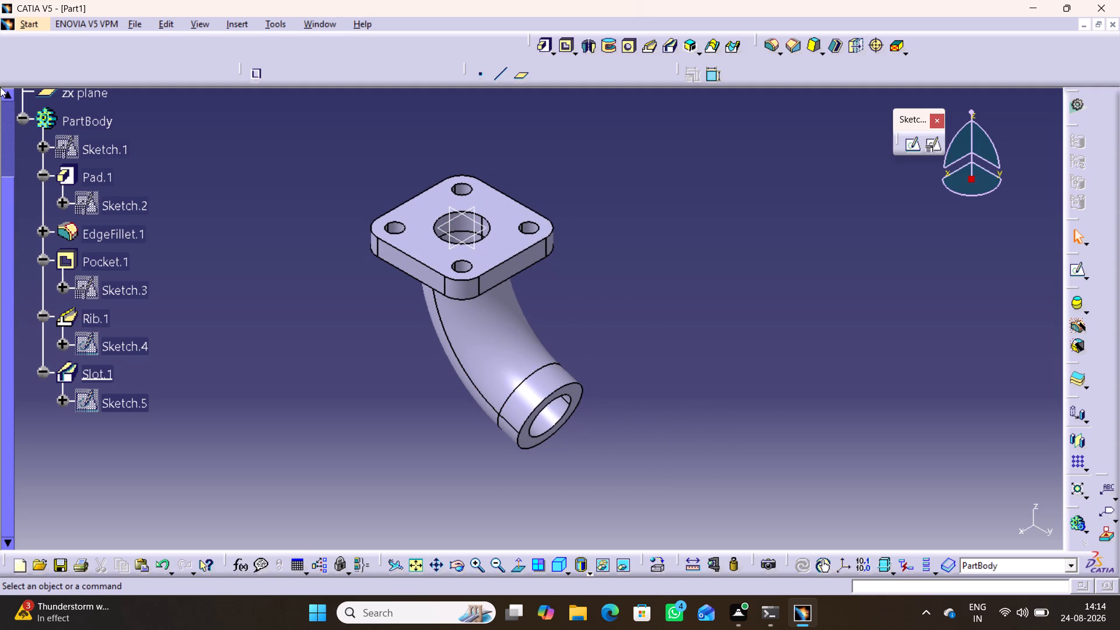
{"action": "left_click", "coordinate": [20, 117]}
{"action": "scroll", "coordinate": [38, 136], "scroll_direction": "up", "scroll_amount": 1}
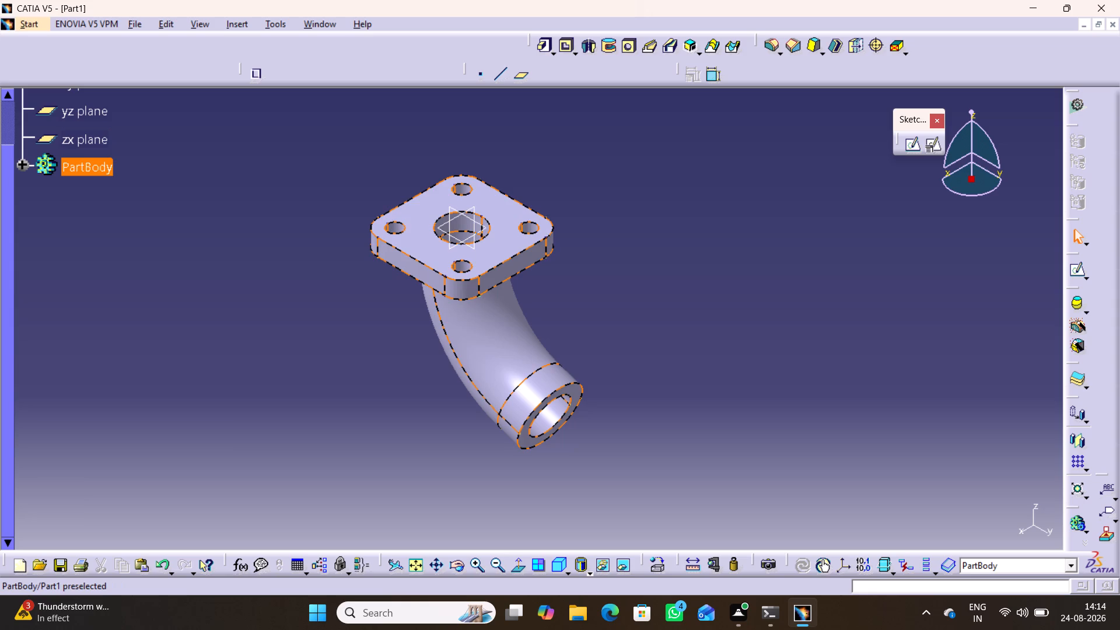
{"action": "right_click", "coordinate": [82, 164]}
{"action": "left_click", "coordinate": [125, 223]}
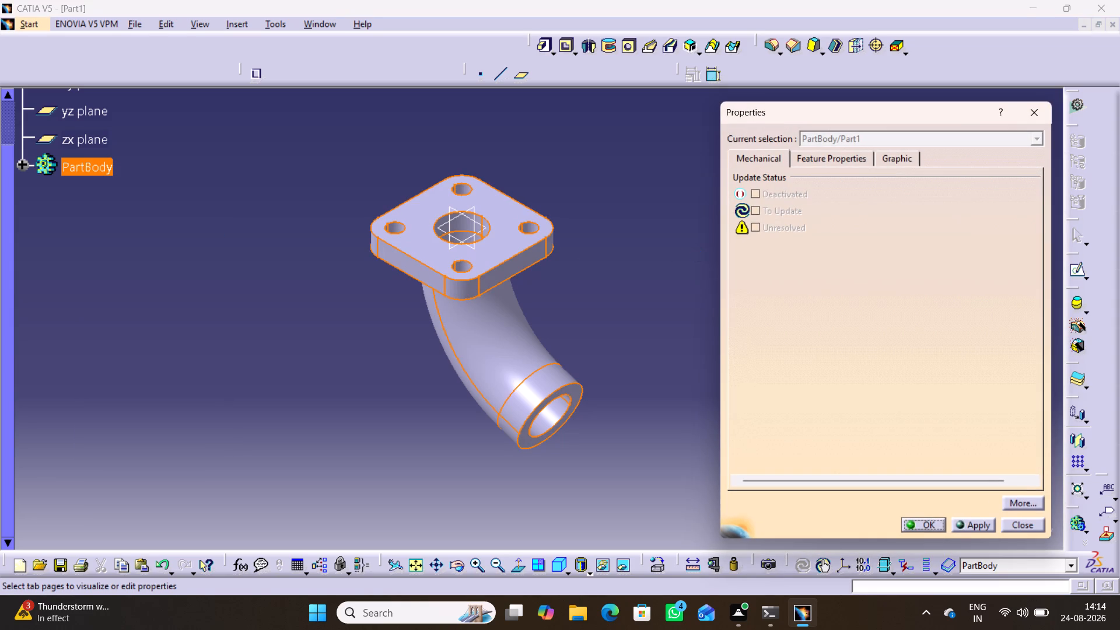
{"action": "left_click", "coordinate": [908, 156]}
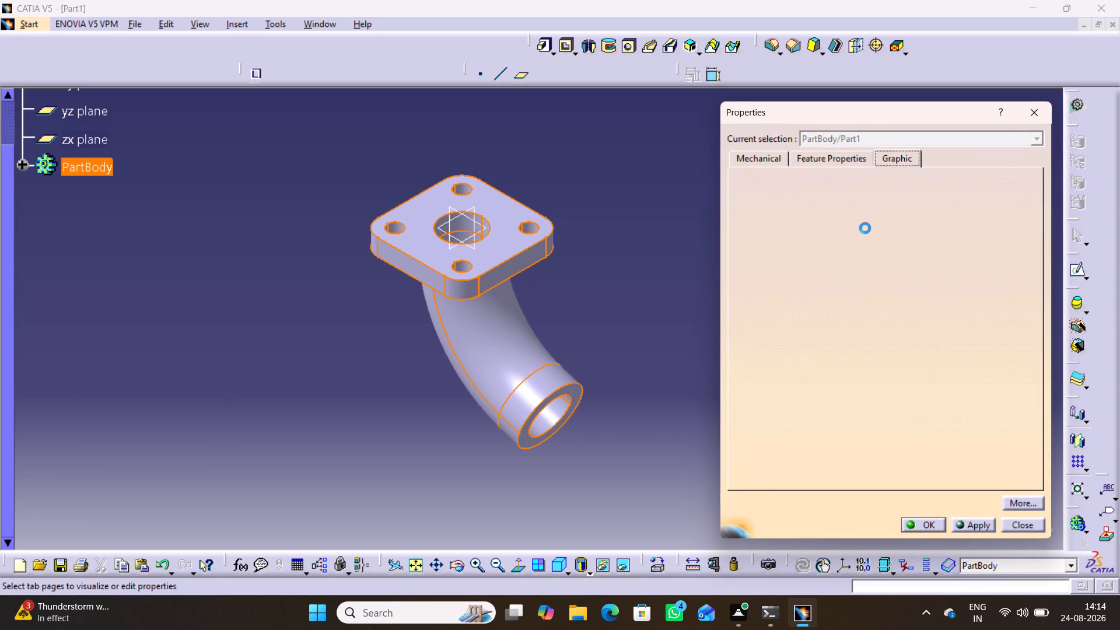
{"action": "left_click", "coordinate": [818, 206]}
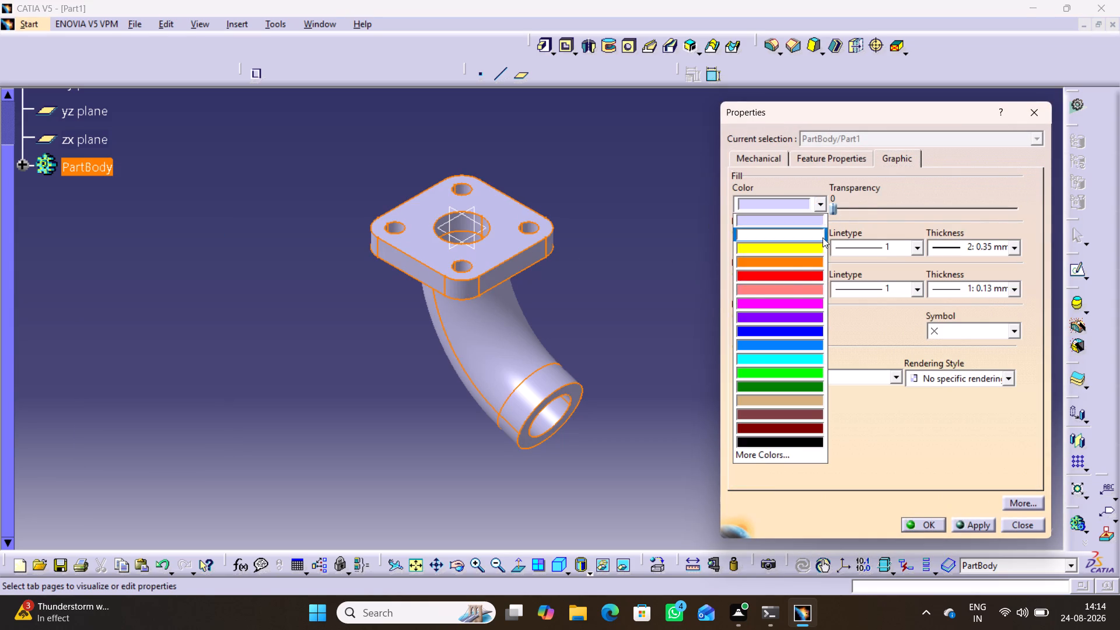
{"action": "left_click", "coordinate": [783, 356]}
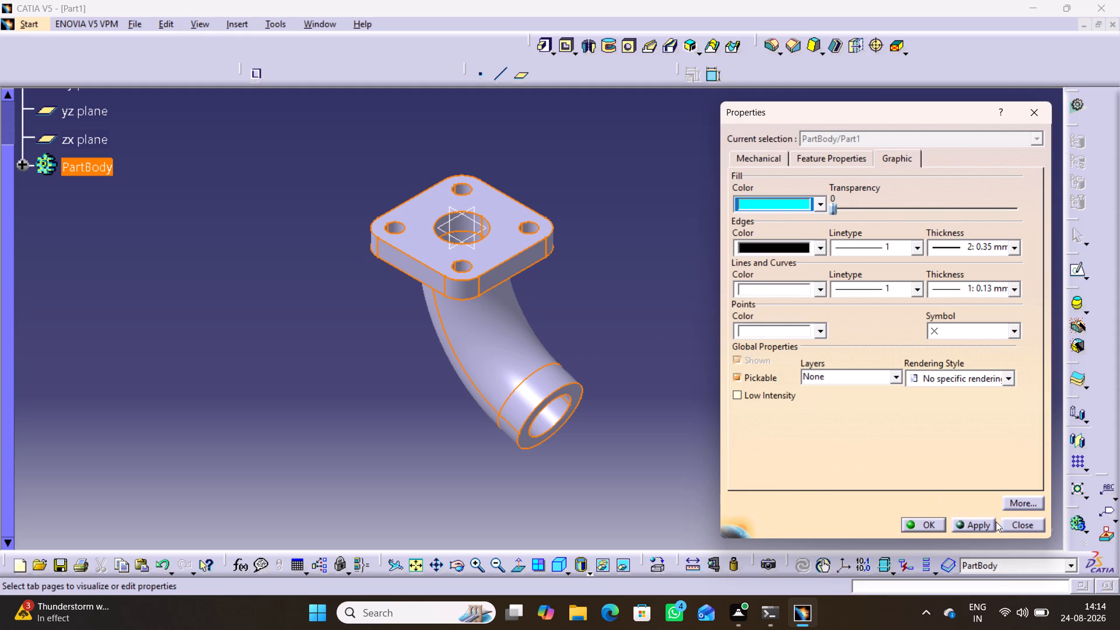
{"action": "left_click", "coordinate": [976, 522]}
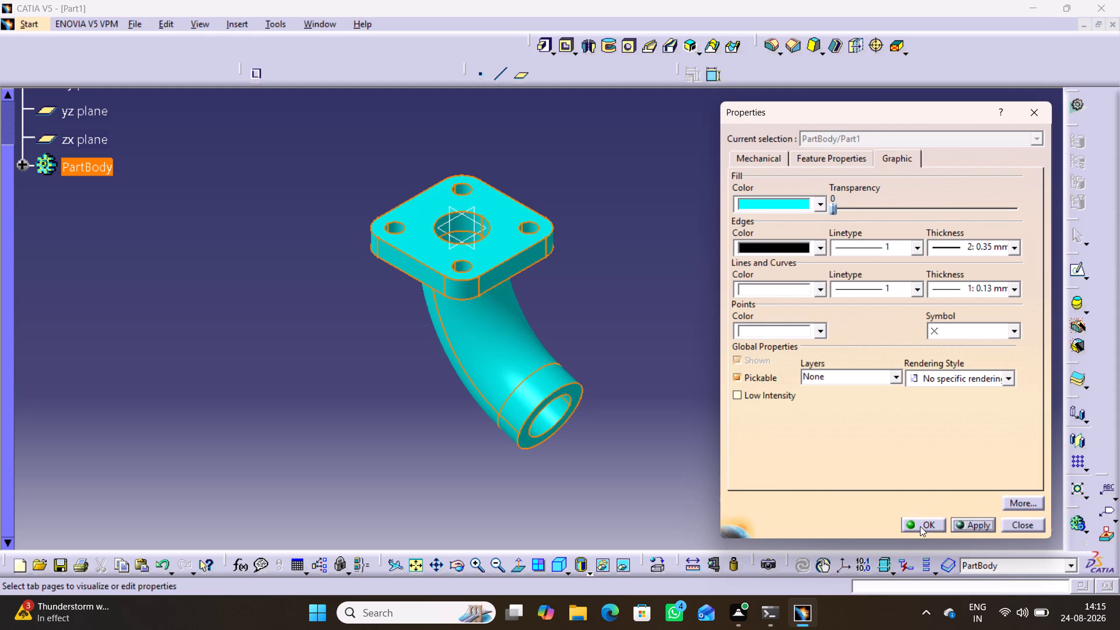
{"action": "left_click", "coordinate": [920, 526]}
{"action": "left_click", "coordinate": [678, 323]}
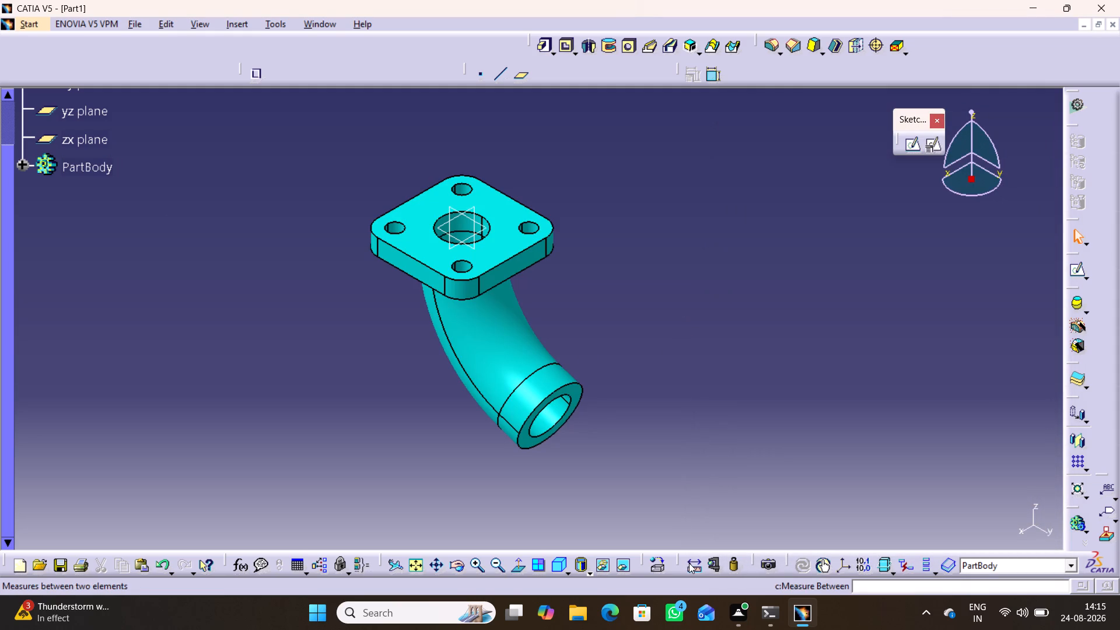
Apply the Brushed metal 1 material to the PartBody from the Metal library and replace it with Eroded metal 1.
{"action": "left_click", "coordinate": [654, 564]}
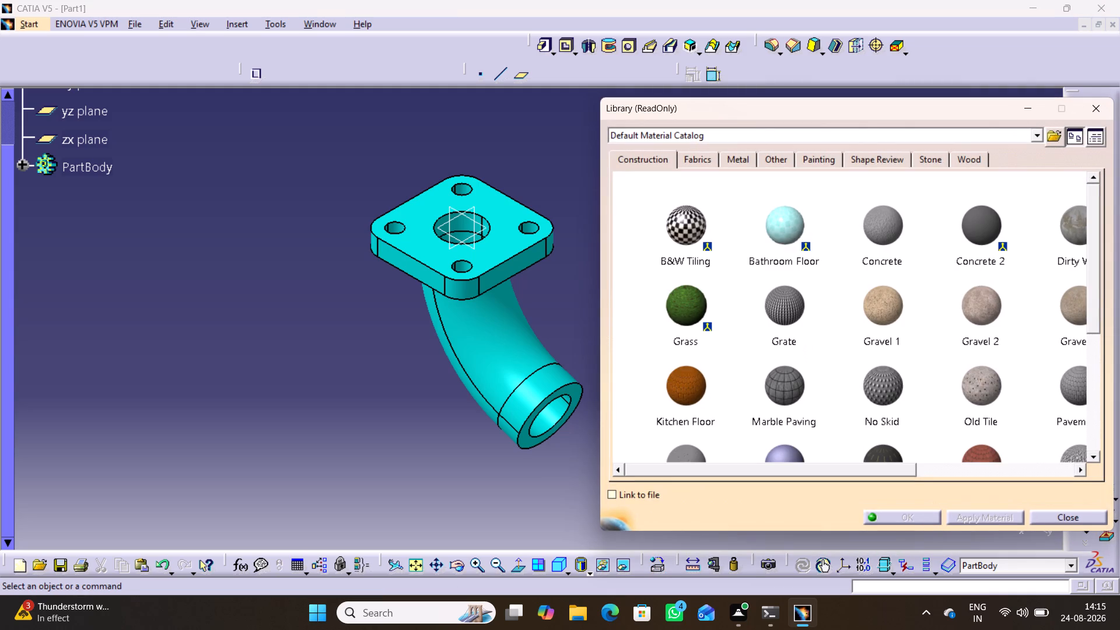
{"action": "left_click", "coordinate": [742, 160]}
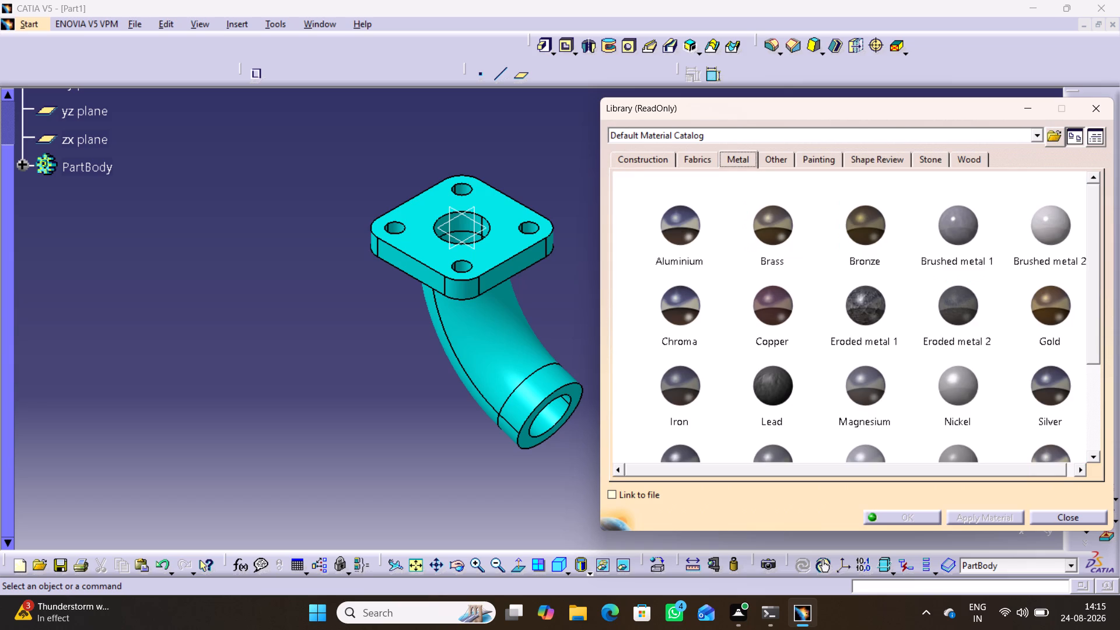
{"action": "left_click_drag", "start_coordinate": [942, 228], "coordinate": [608, 272]}
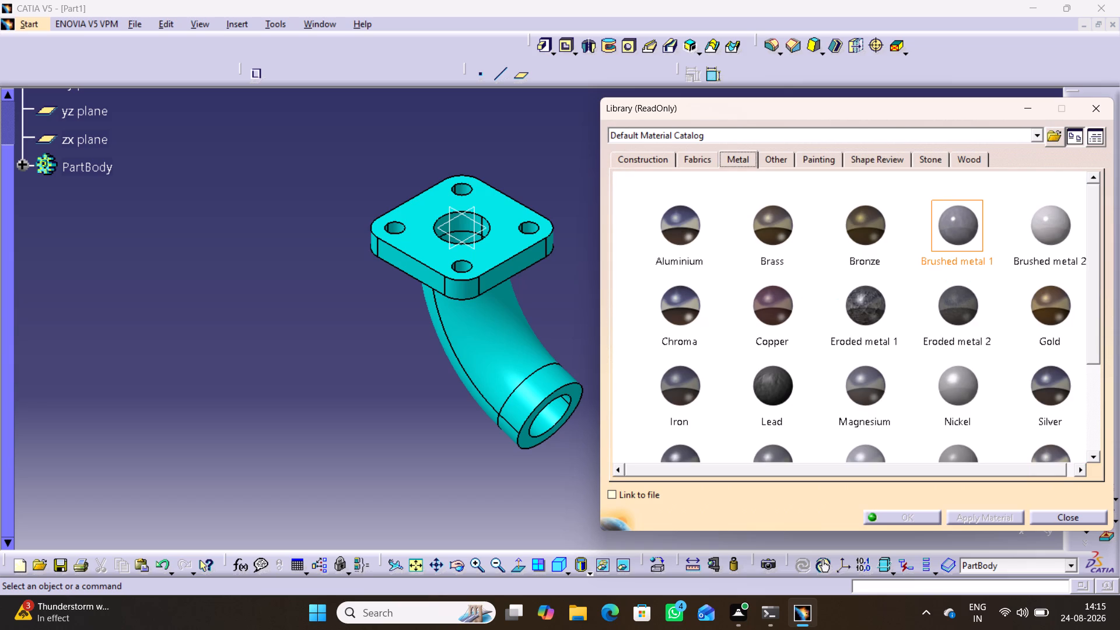
{"action": "left_click_drag", "start_coordinate": [608, 272], "coordinate": [611, 273]}
{"action": "left_click", "coordinate": [96, 170]}
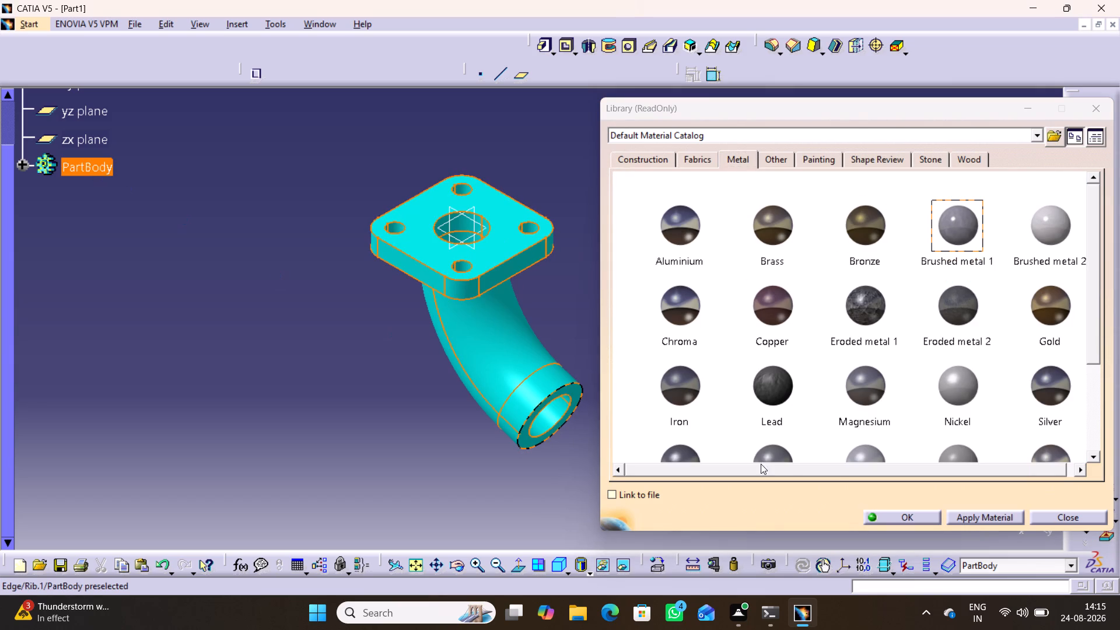
{"action": "left_click", "coordinate": [978, 513]}
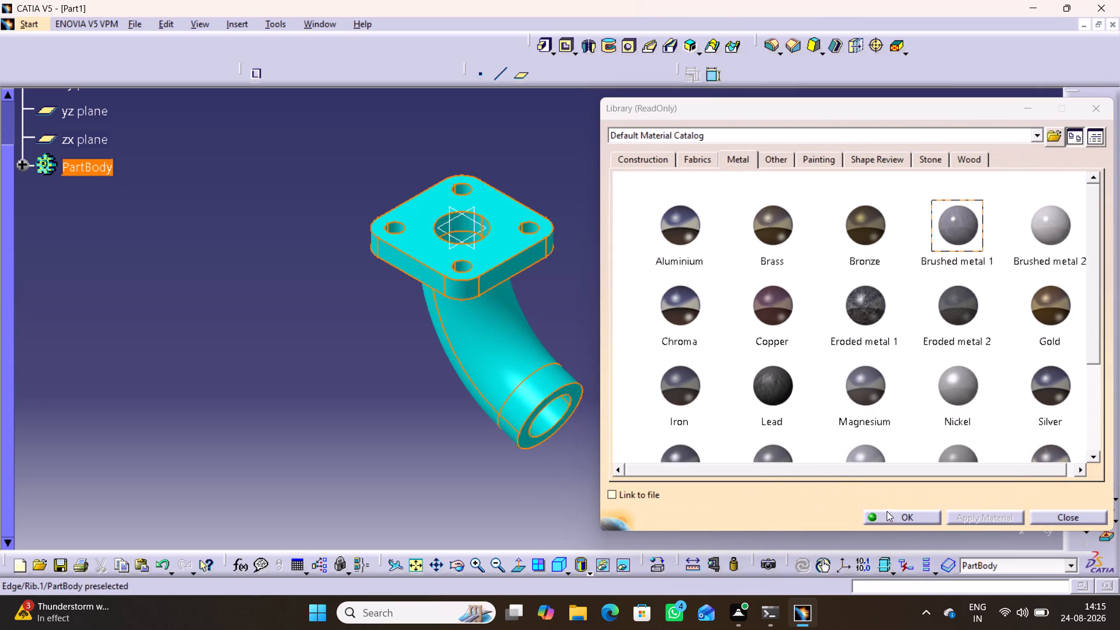
{"action": "left_click", "coordinate": [866, 315]}
{"action": "left_click", "coordinate": [977, 518]}
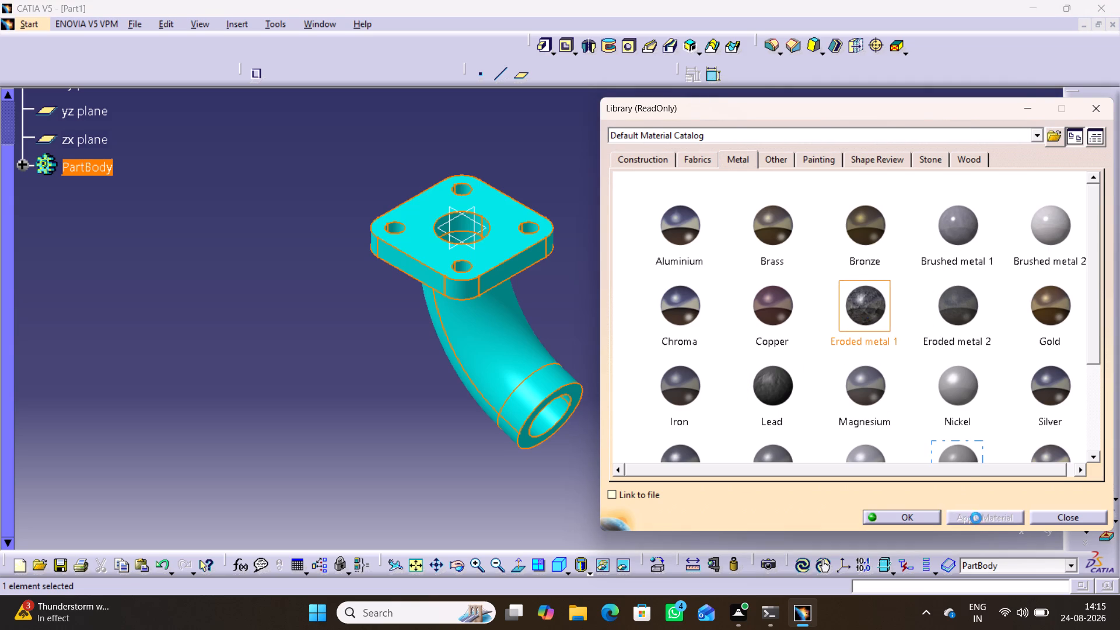
{"action": "left_click", "coordinate": [898, 519]}
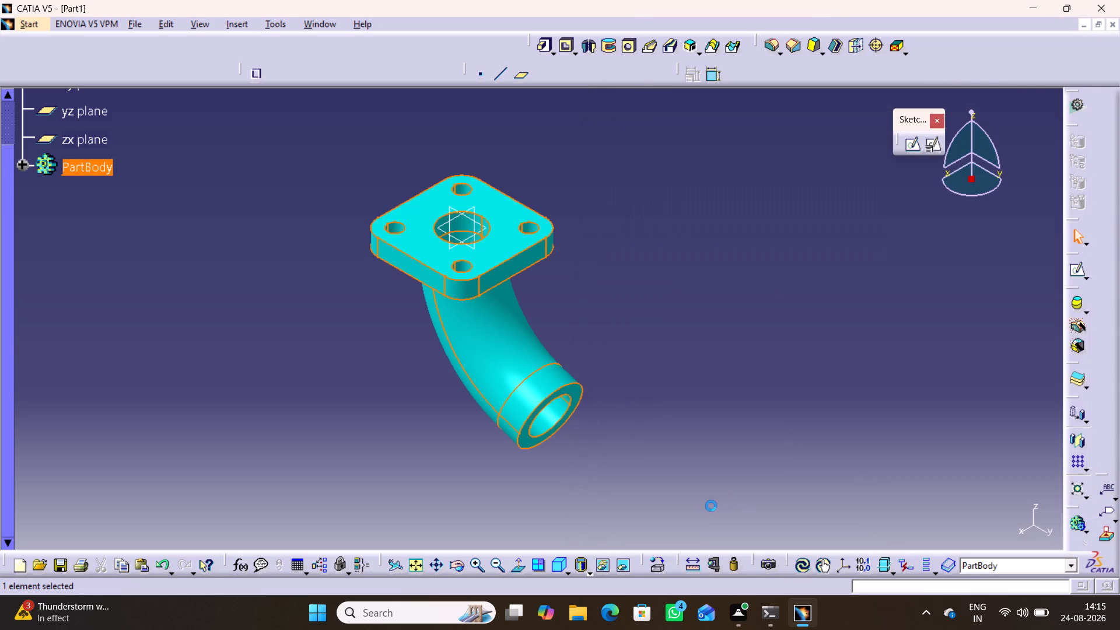
Display the model in Shading with Material mode and examine the elbow's material texture from several angles.
{"action": "left_click", "coordinate": [588, 569]}
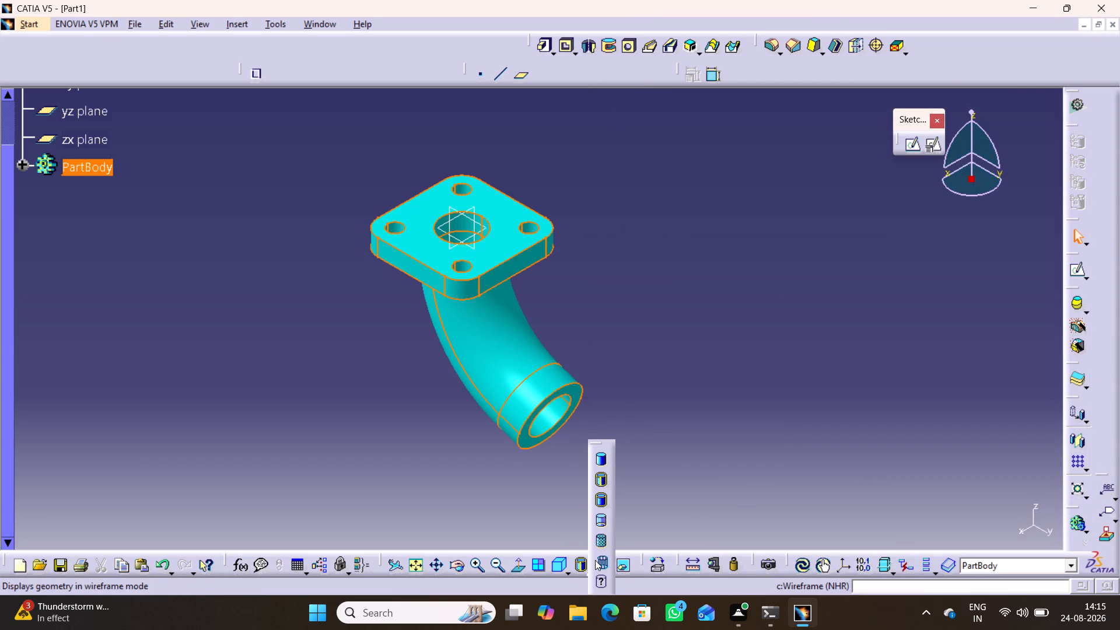
{"action": "left_click", "coordinate": [595, 560]}
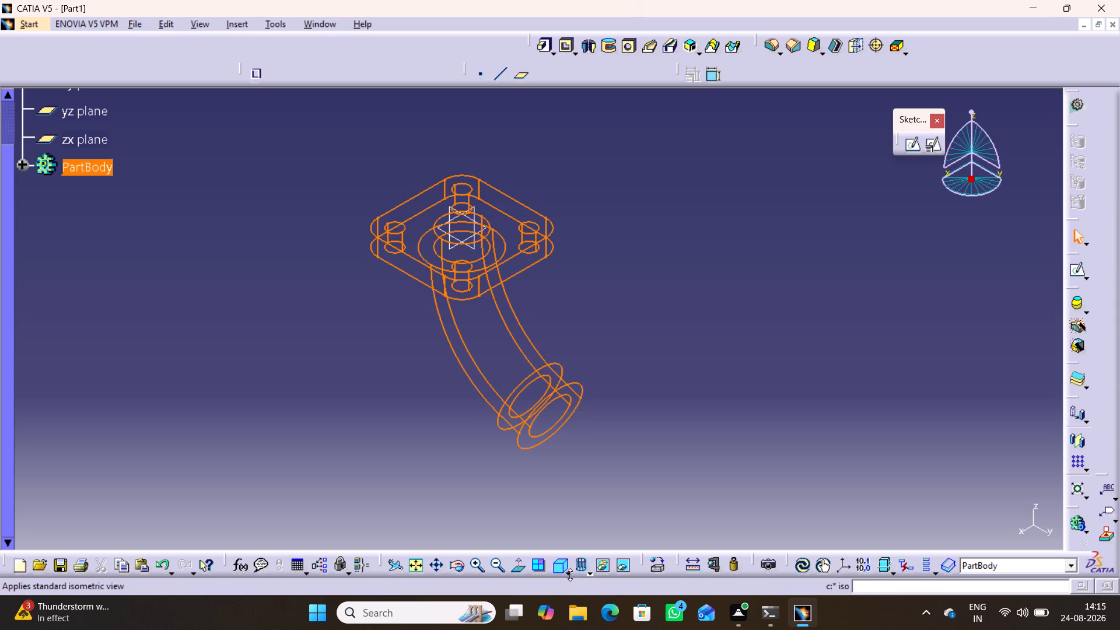
{"action": "left_click", "coordinate": [591, 572]}
{"action": "left_click", "coordinate": [603, 544]}
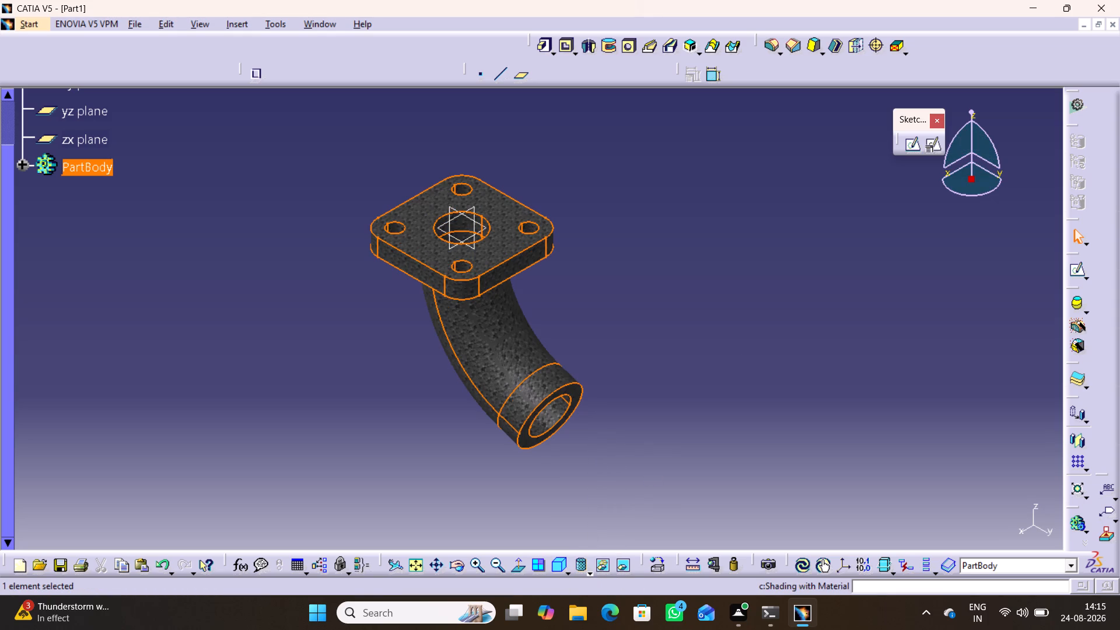
{"action": "middle_click_drag", "start_coordinate": [499, 456], "coordinate": [814, 206]}
{"action": "right_click_drag", "start_coordinate": [567, 449], "coordinate": [814, 206]}
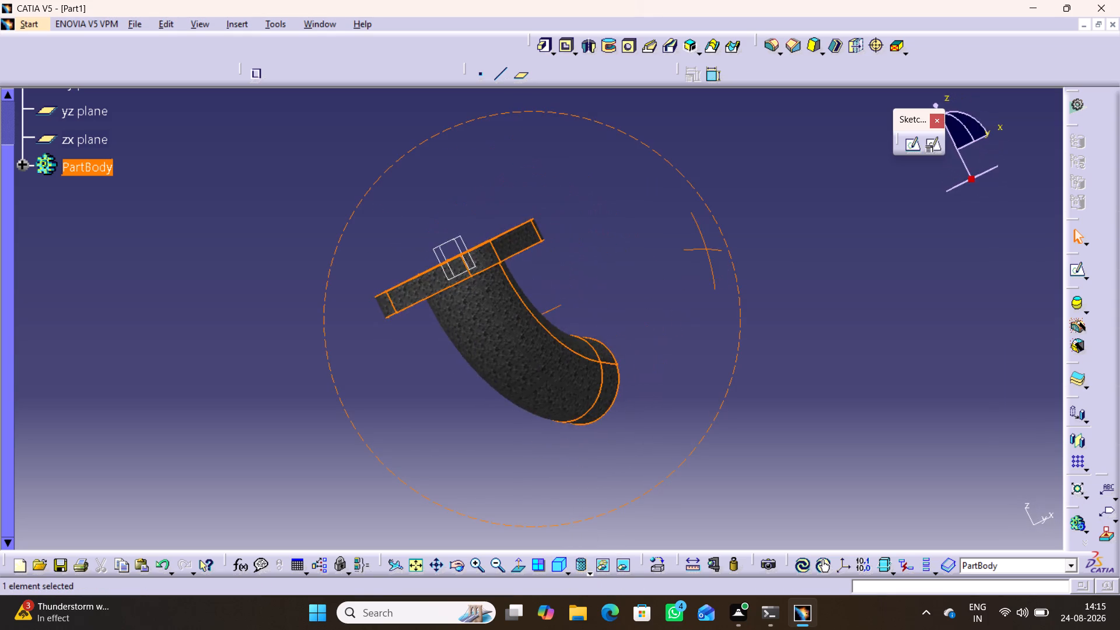
{"action": "middle_click_drag", "start_coordinate": [814, 206], "coordinate": [617, 482]}
{"action": "right_click_drag", "start_coordinate": [814, 206], "coordinate": [617, 482]}
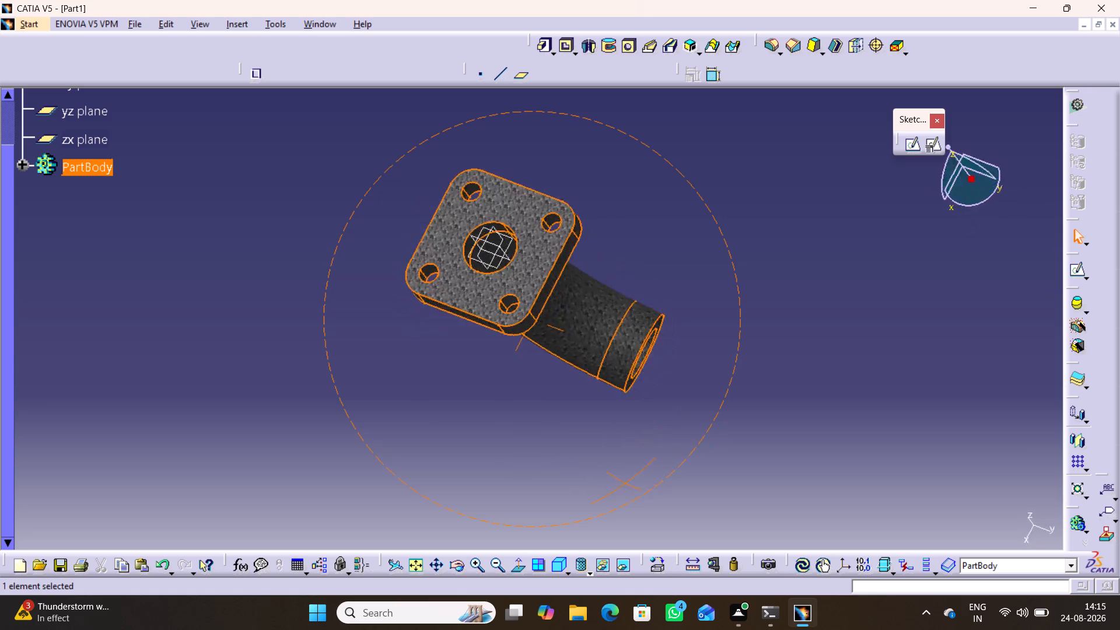
{"action": "middle_click_drag", "start_coordinate": [617, 482], "coordinate": [566, 478]}
{"action": "right_click_drag", "start_coordinate": [617, 482], "coordinate": [566, 478]}
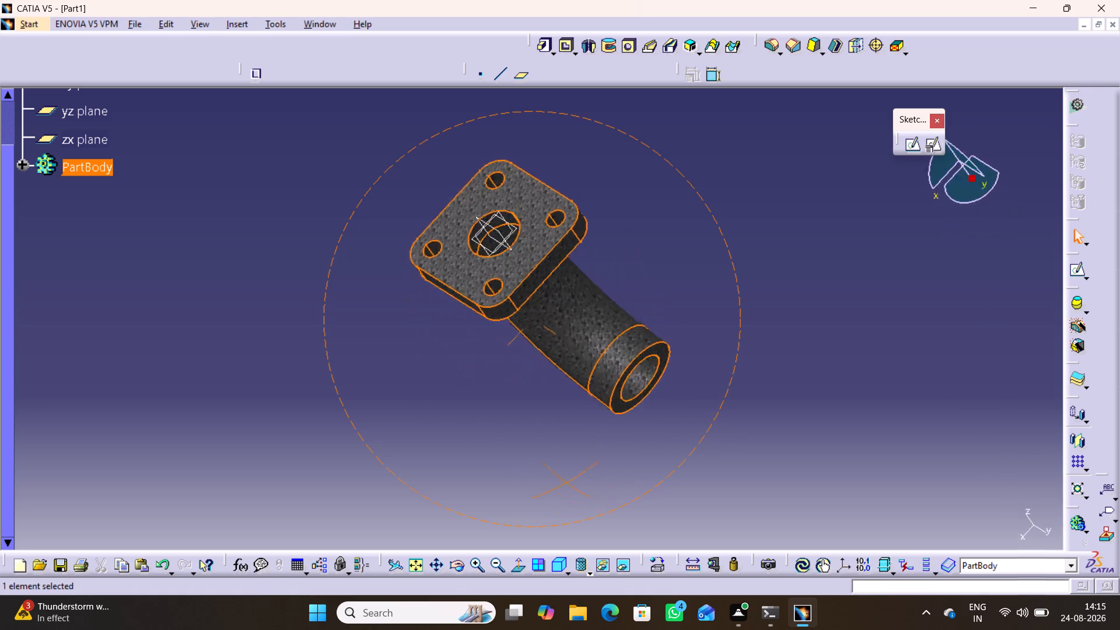
{"action": "middle_click_drag", "start_coordinate": [566, 478], "coordinate": [533, 331]}
{"action": "right_click_drag", "start_coordinate": [566, 478], "coordinate": [534, 331]}
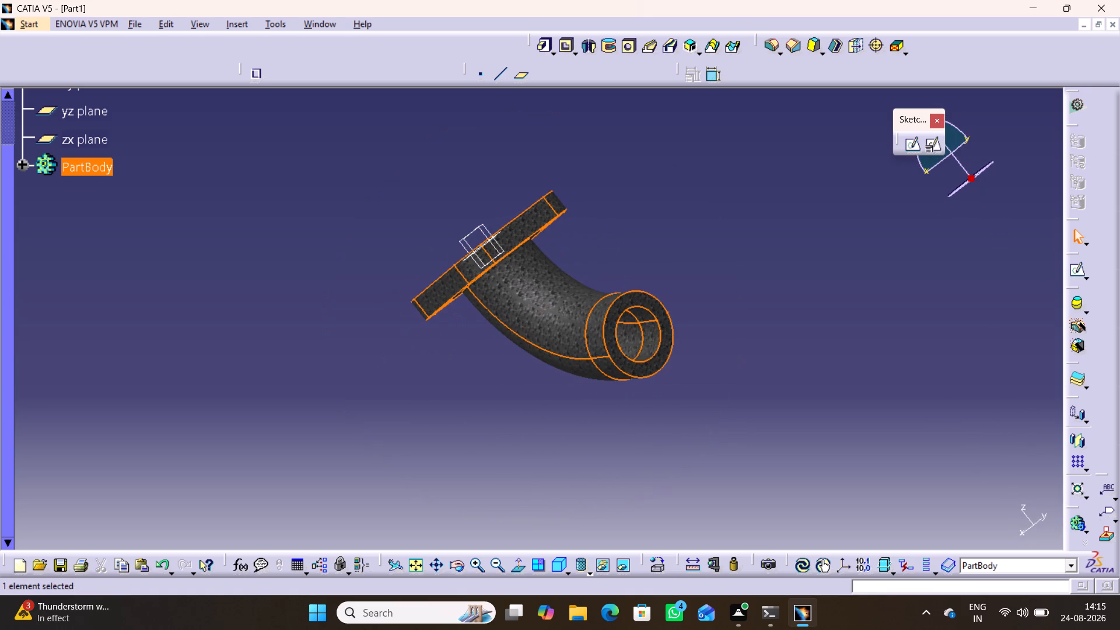
Restore the shaded display with edges, examine the elbow's flange and pipe end, and return to the isometric view.
{"action": "left_click", "coordinate": [592, 572]}
{"action": "left_click", "coordinate": [607, 481]}
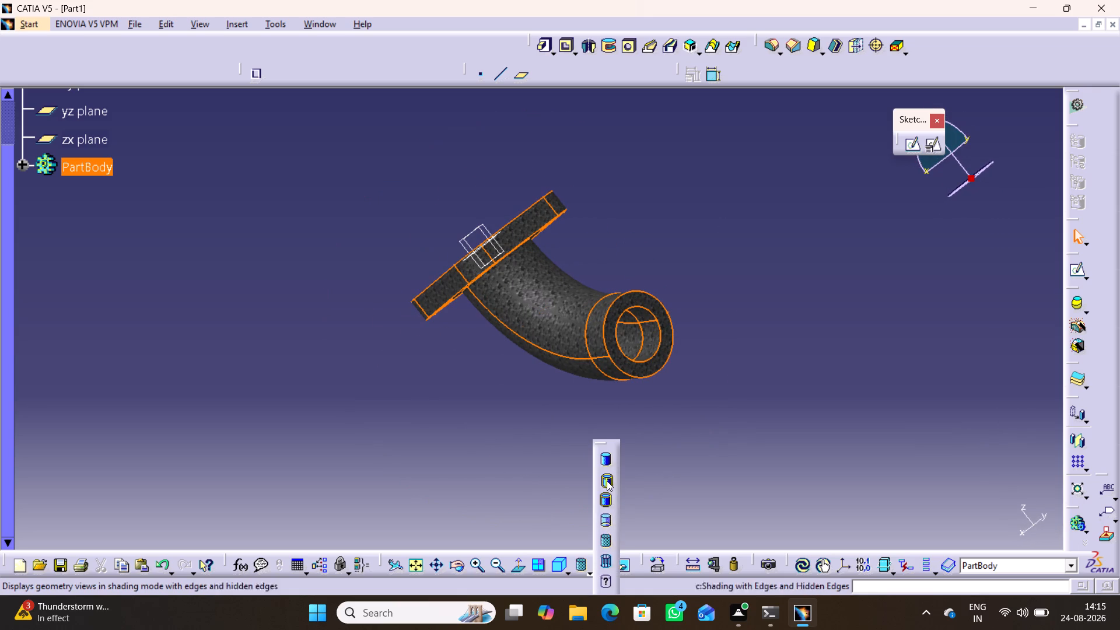
{"action": "middle_click_drag", "start_coordinate": [716, 386], "coordinate": [513, 461]}
{"action": "right_click_drag", "start_coordinate": [716, 386], "coordinate": [513, 461]}
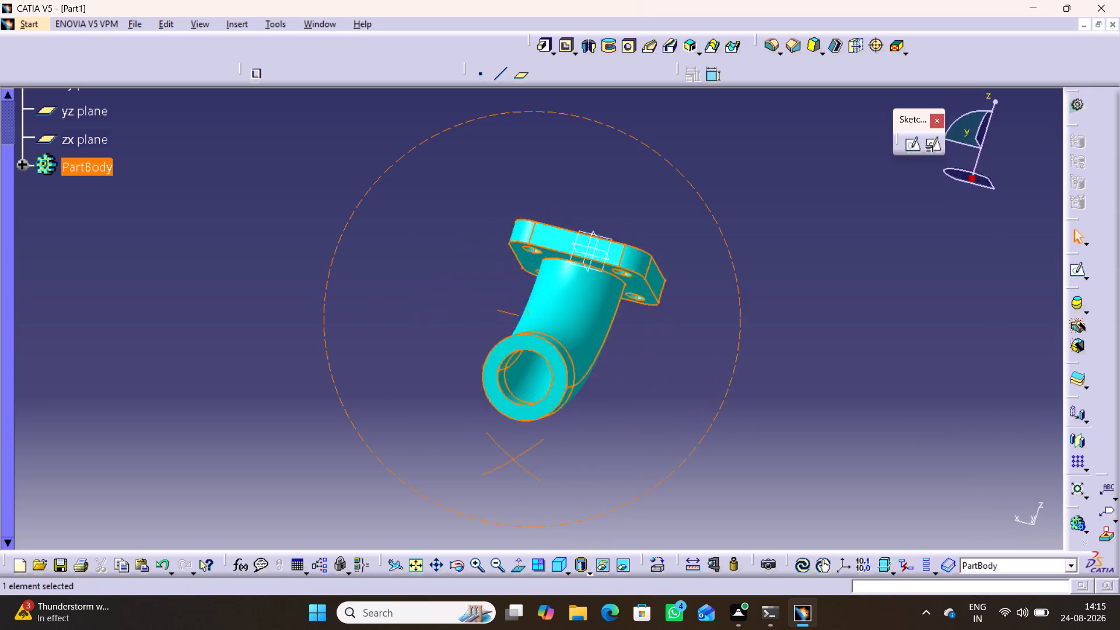
{"action": "middle_click_drag", "start_coordinate": [513, 461], "coordinate": [692, 534]}
{"action": "right_click_drag", "start_coordinate": [513, 461], "coordinate": [692, 534]}
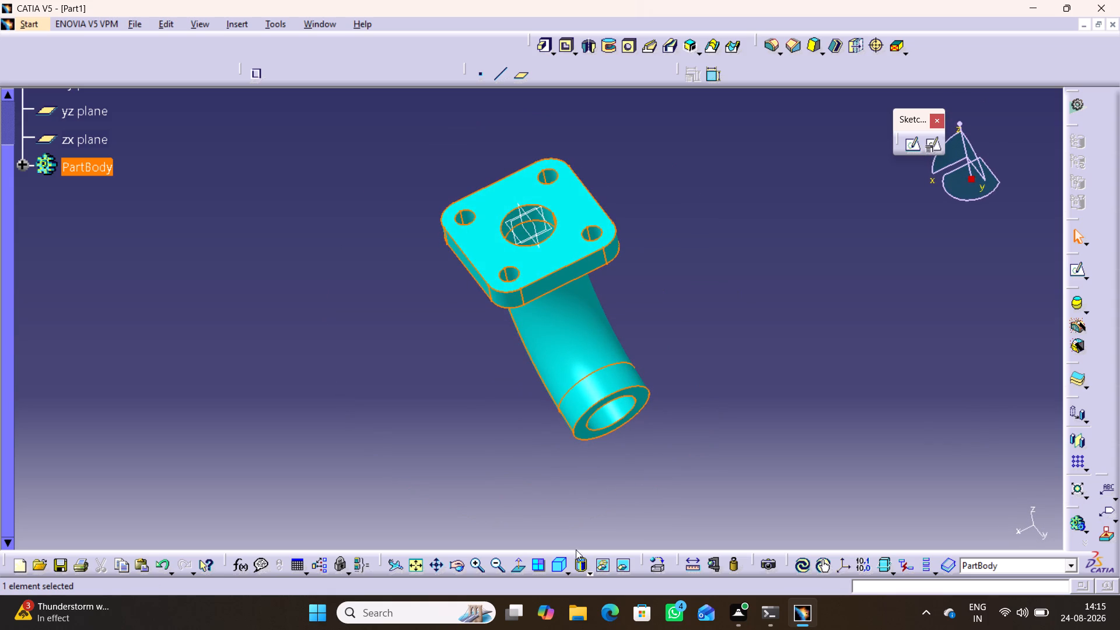
{"action": "left_click", "coordinate": [552, 559]}
{"action": "left_click", "coordinate": [690, 426]}
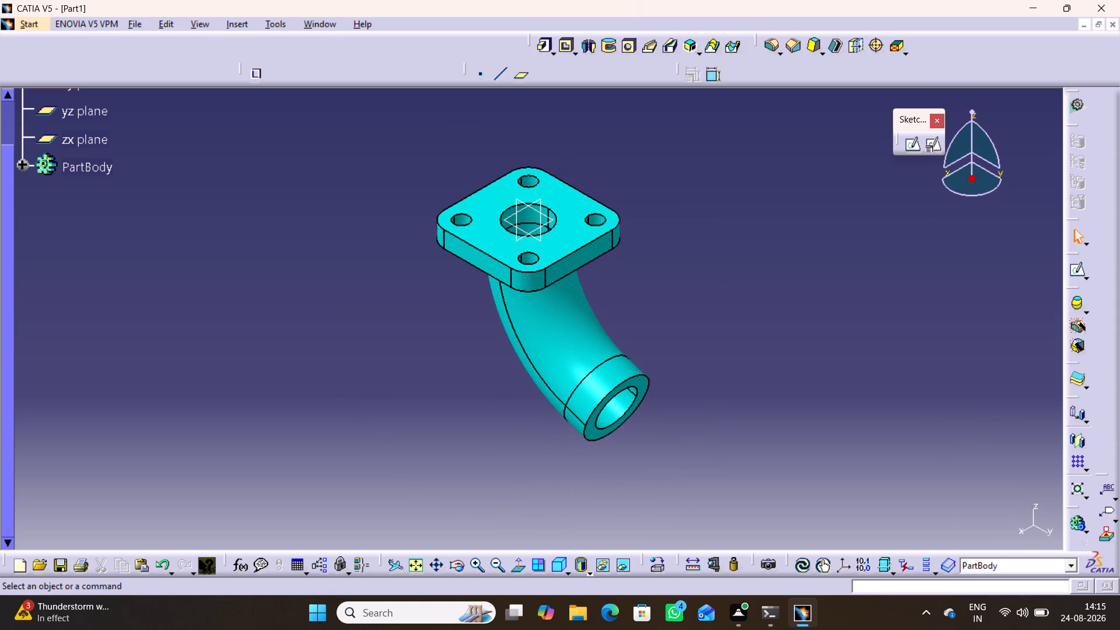
Create a positioned sketch on the annular end face of the pipe opposite the flange, with implicit origin and orientation.
{"action": "left_click", "coordinate": [644, 381]}
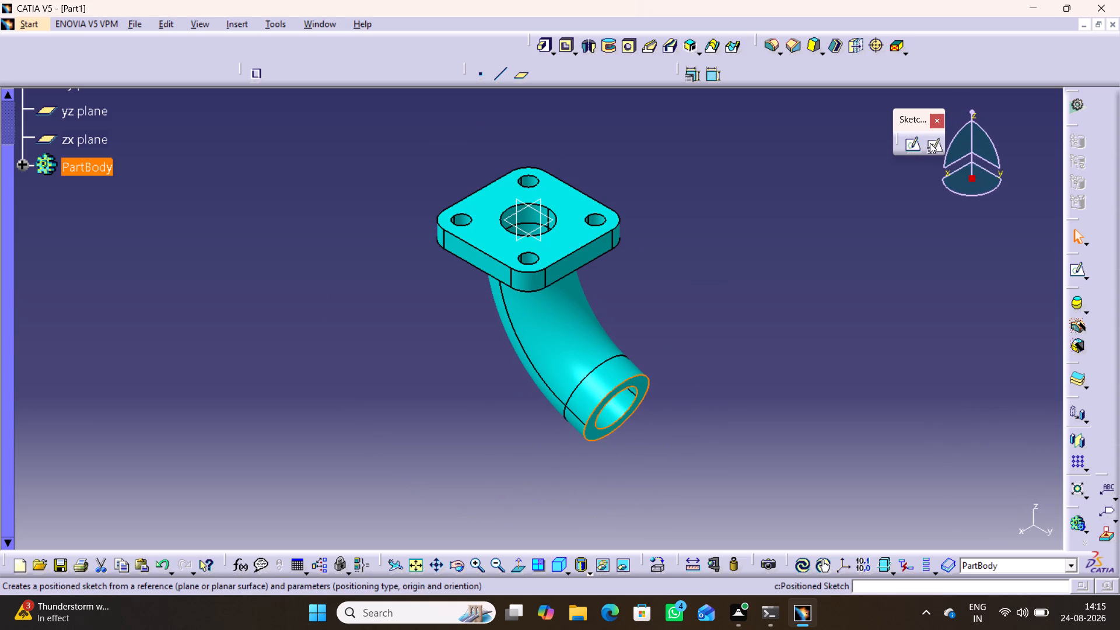
{"action": "left_click", "coordinate": [934, 146]}
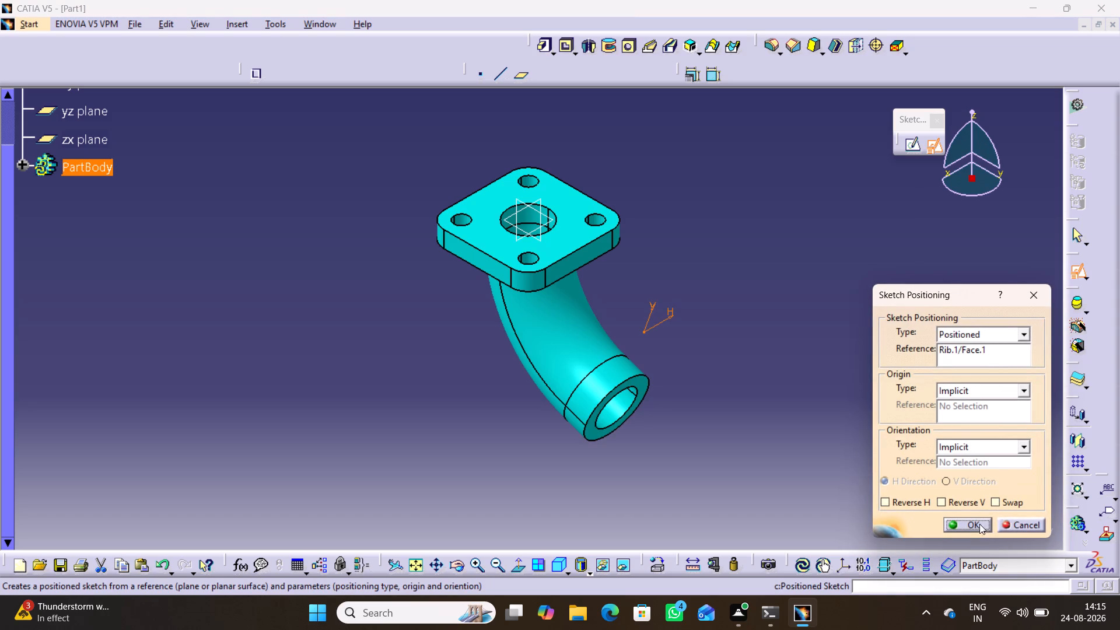
{"action": "left_click", "coordinate": [977, 523]}
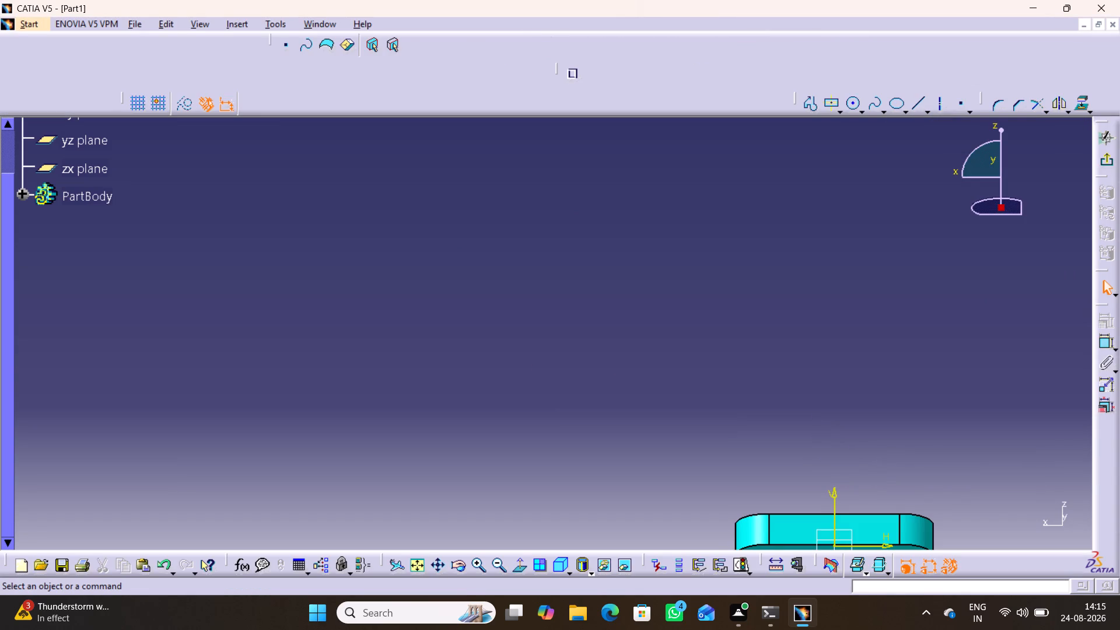
{"action": "middle_click_drag", "start_coordinate": [842, 447], "coordinate": [719, 209]}
{"action": "middle_click_drag", "start_coordinate": [820, 448], "coordinate": [631, 367]}
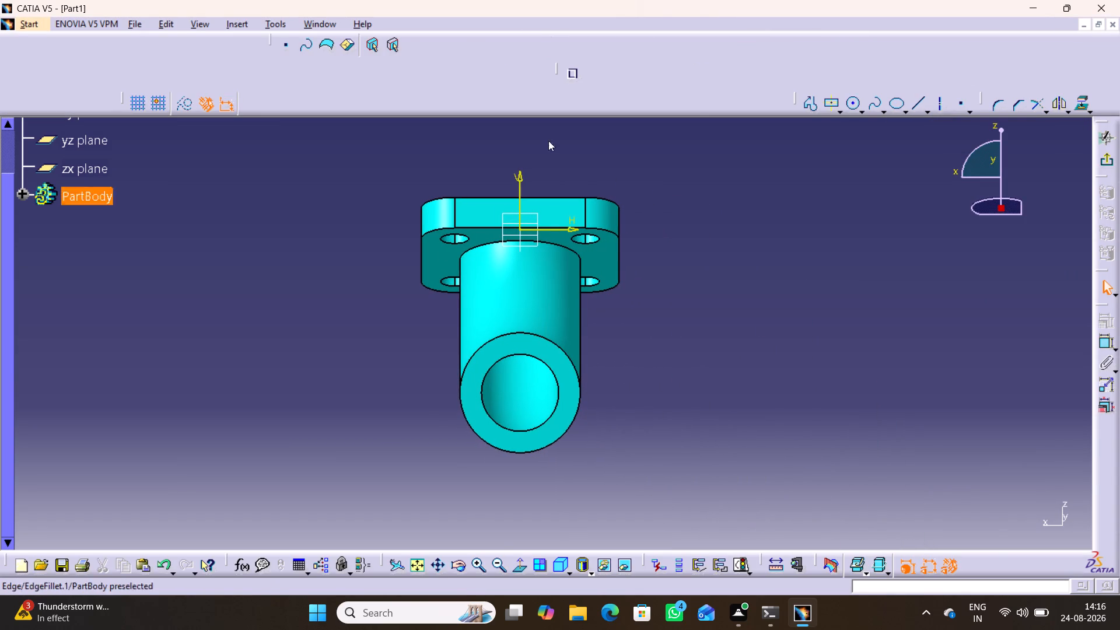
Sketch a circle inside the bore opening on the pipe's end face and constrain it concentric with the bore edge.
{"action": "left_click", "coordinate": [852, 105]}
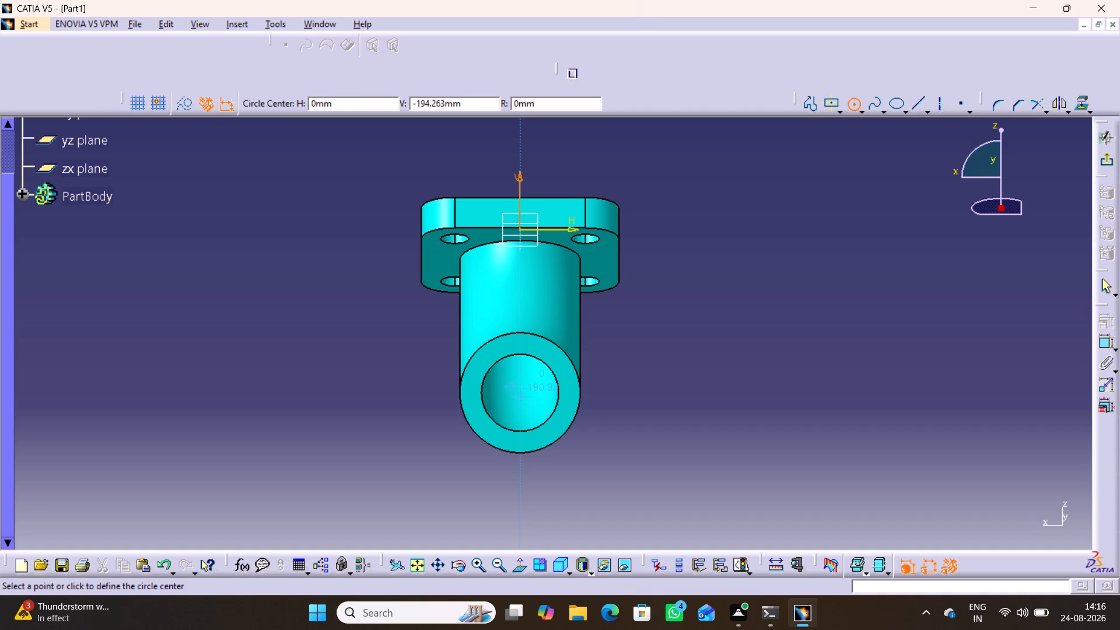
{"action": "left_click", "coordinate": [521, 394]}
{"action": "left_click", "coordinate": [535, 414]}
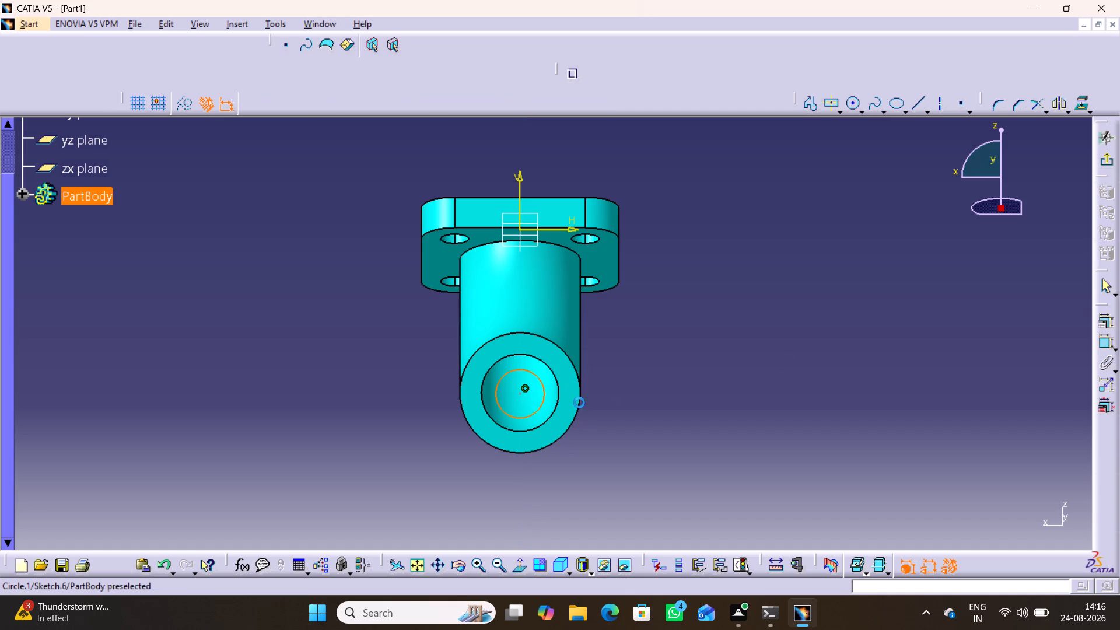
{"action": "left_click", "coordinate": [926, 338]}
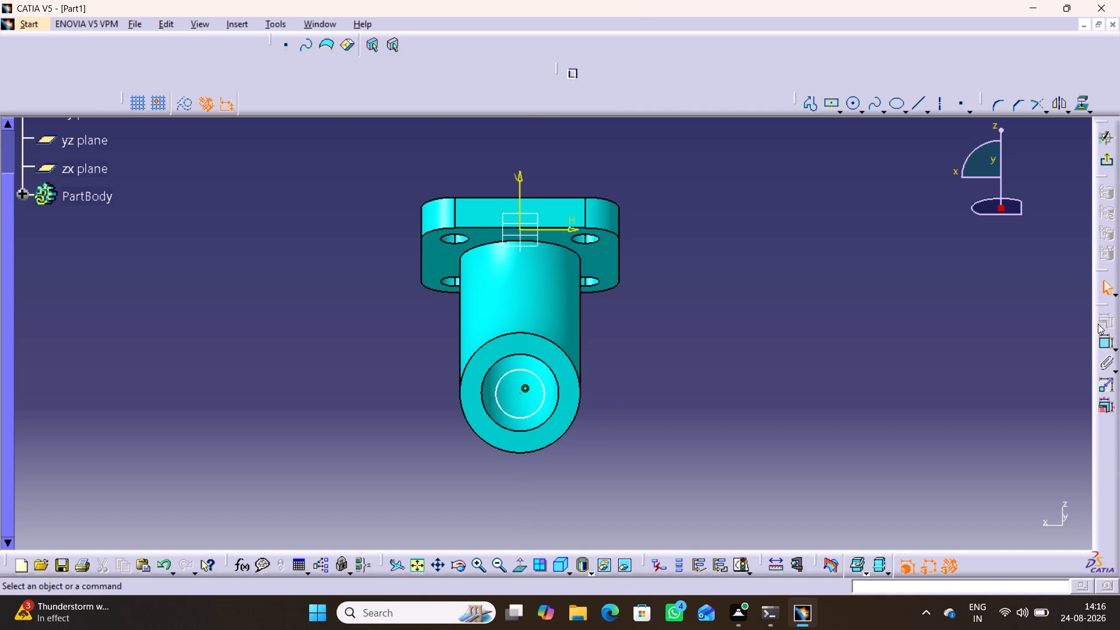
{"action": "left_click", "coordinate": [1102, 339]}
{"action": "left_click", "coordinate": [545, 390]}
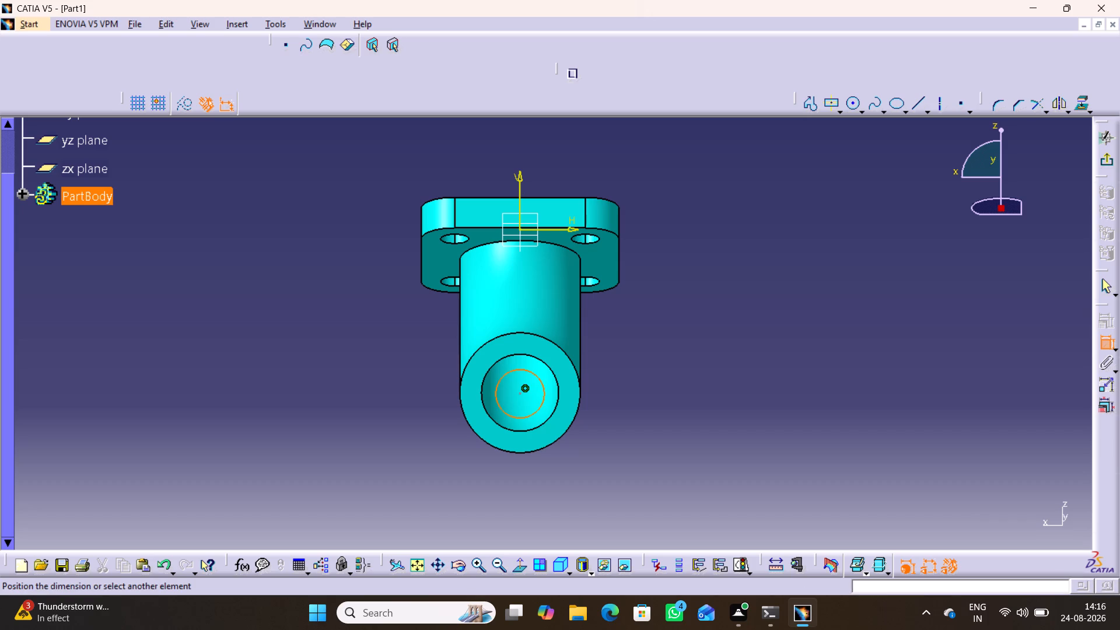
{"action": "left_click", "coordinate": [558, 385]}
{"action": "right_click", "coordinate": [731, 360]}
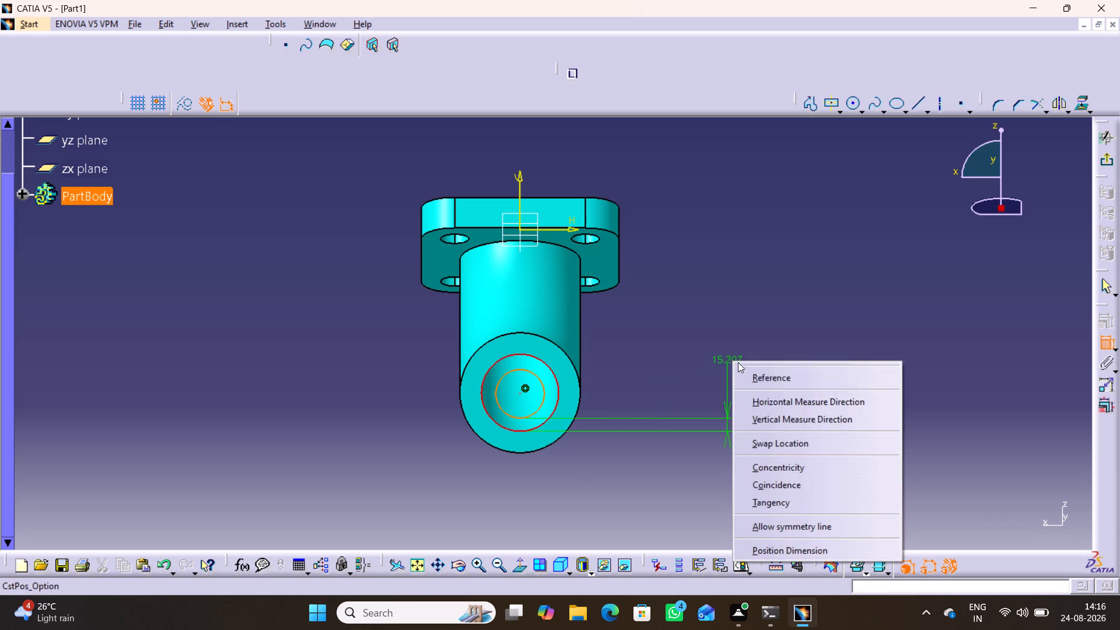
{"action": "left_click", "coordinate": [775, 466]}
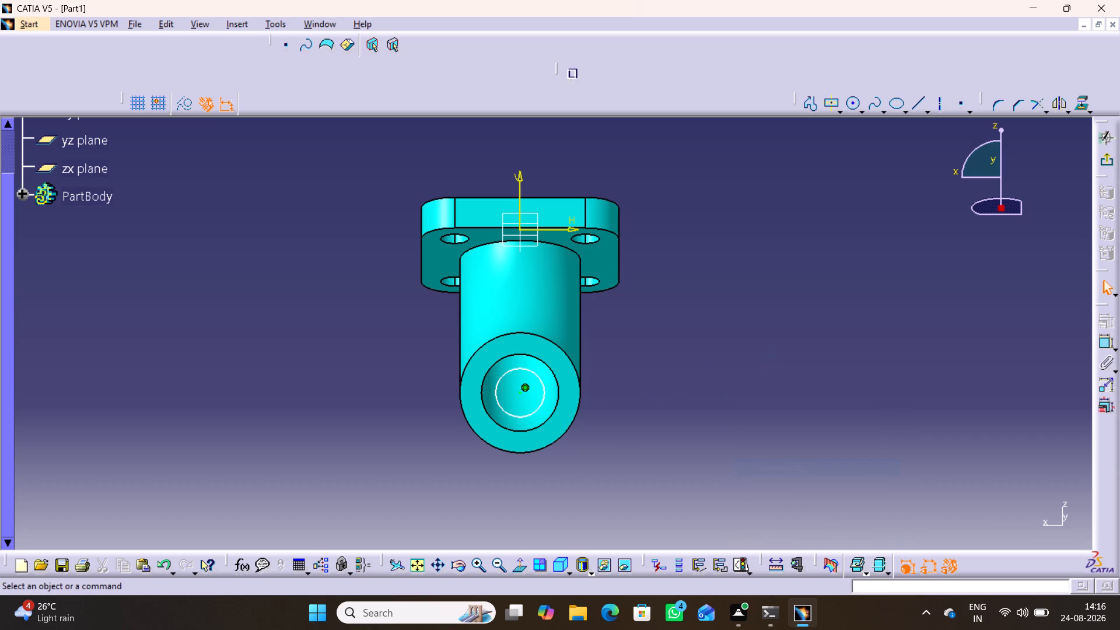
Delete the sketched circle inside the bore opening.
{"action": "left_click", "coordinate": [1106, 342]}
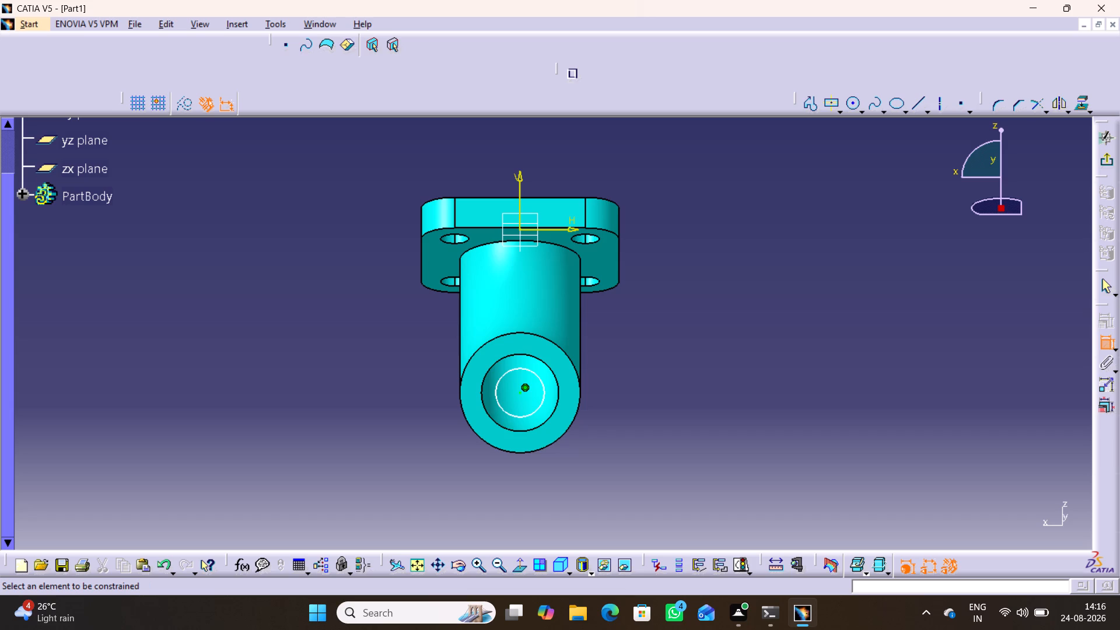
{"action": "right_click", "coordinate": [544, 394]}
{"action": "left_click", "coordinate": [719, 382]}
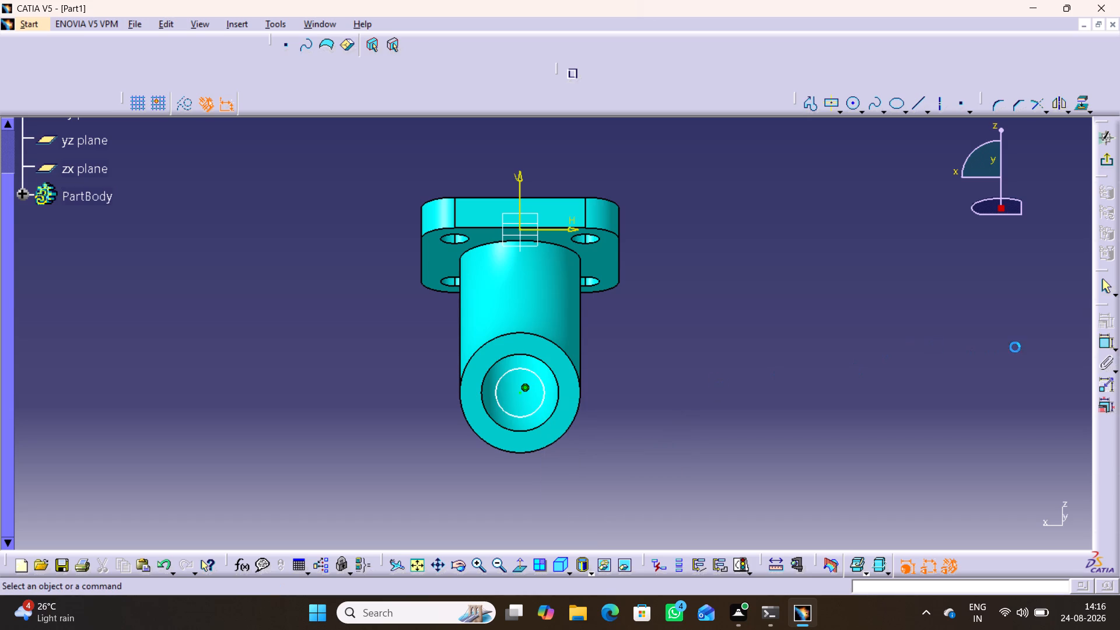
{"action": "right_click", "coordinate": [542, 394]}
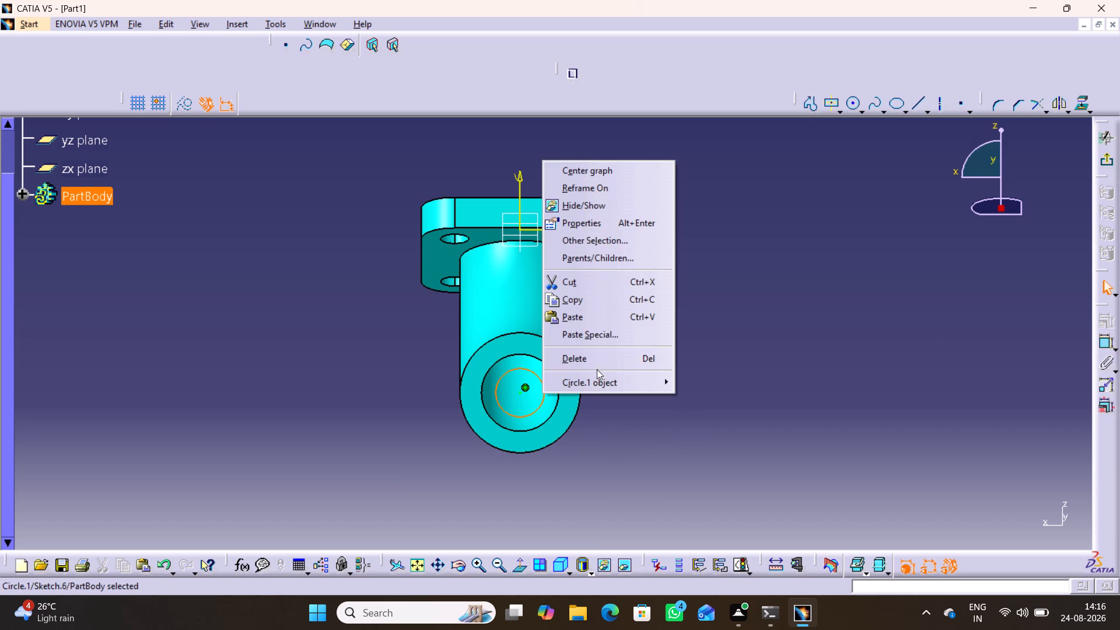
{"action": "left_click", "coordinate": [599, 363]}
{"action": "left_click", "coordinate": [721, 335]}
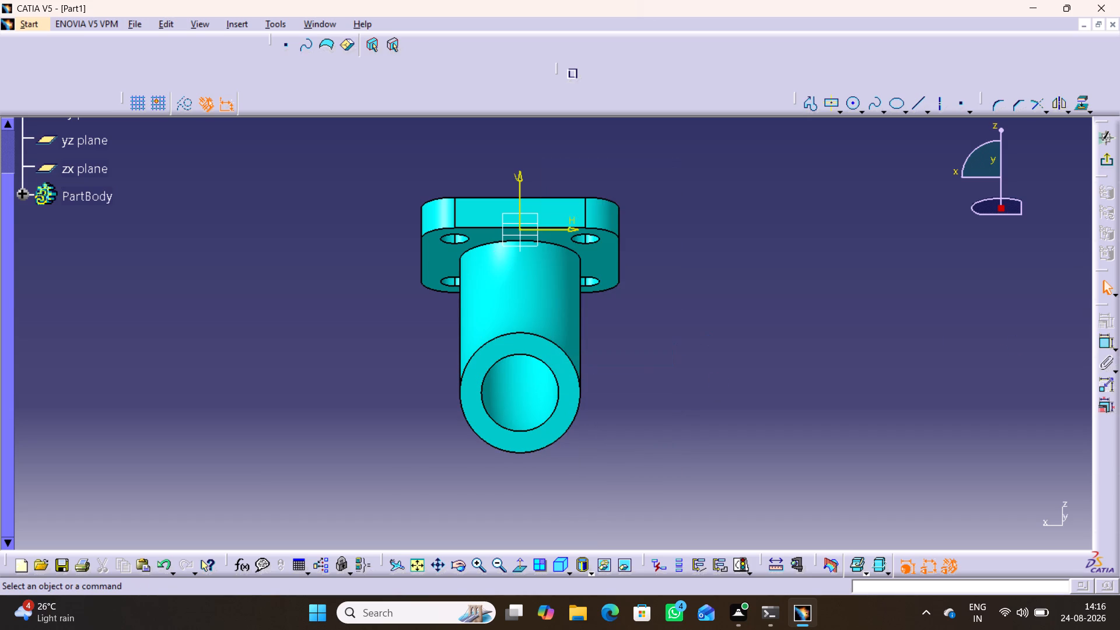
Sketch a centered rectangle around the pipe's end face, with its center at the middle of the bore.
{"action": "left_click", "coordinate": [831, 99]}
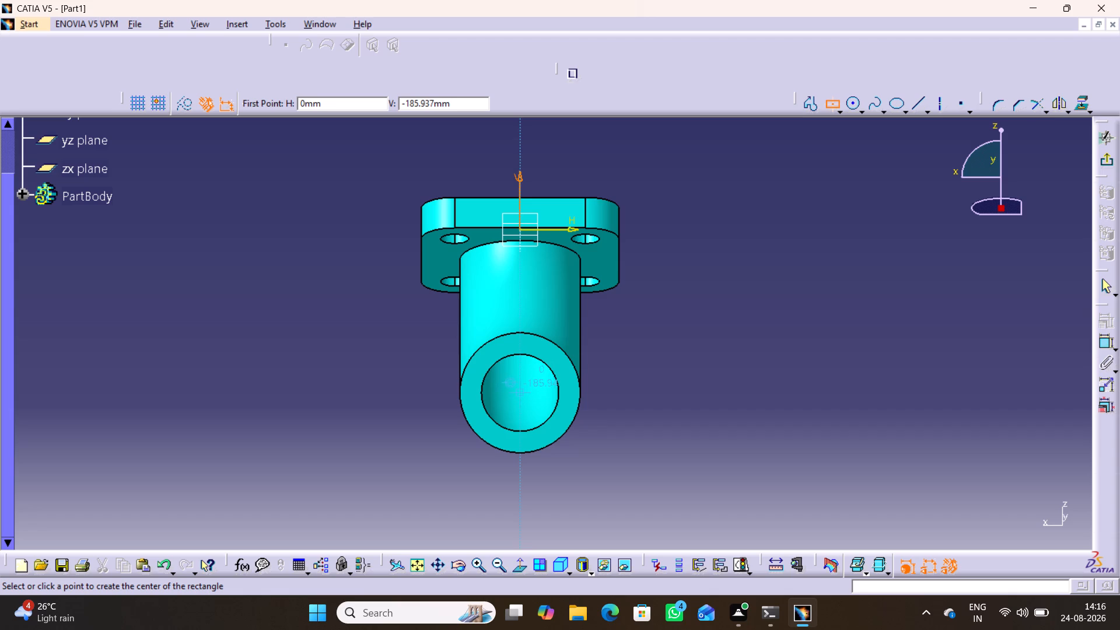
{"action": "left_click", "coordinate": [519, 391]}
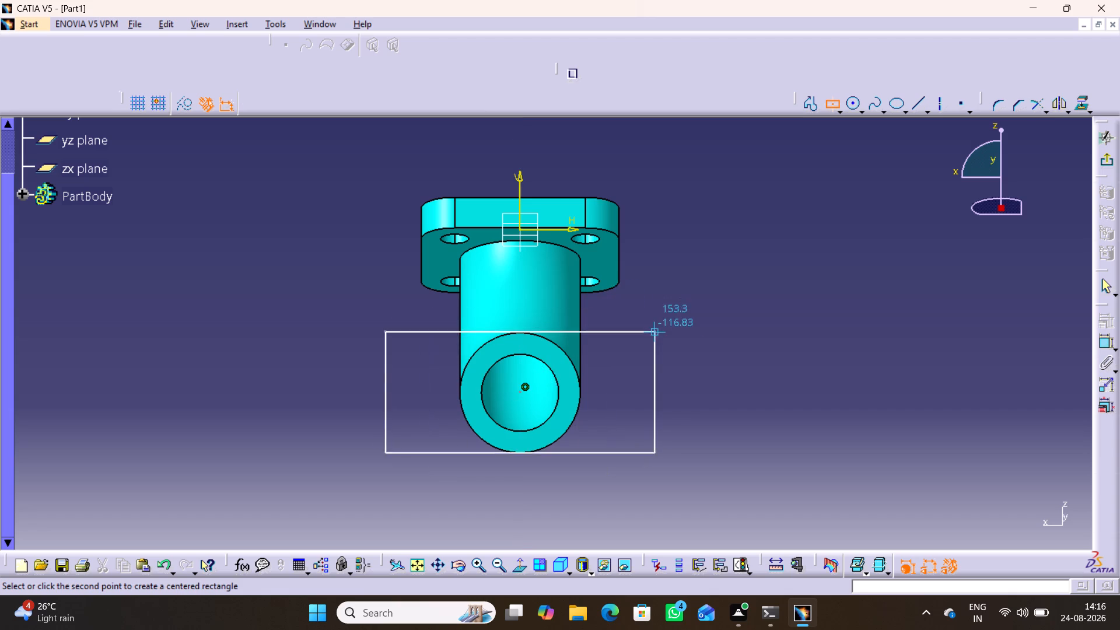
{"action": "left_click", "coordinate": [648, 307]}
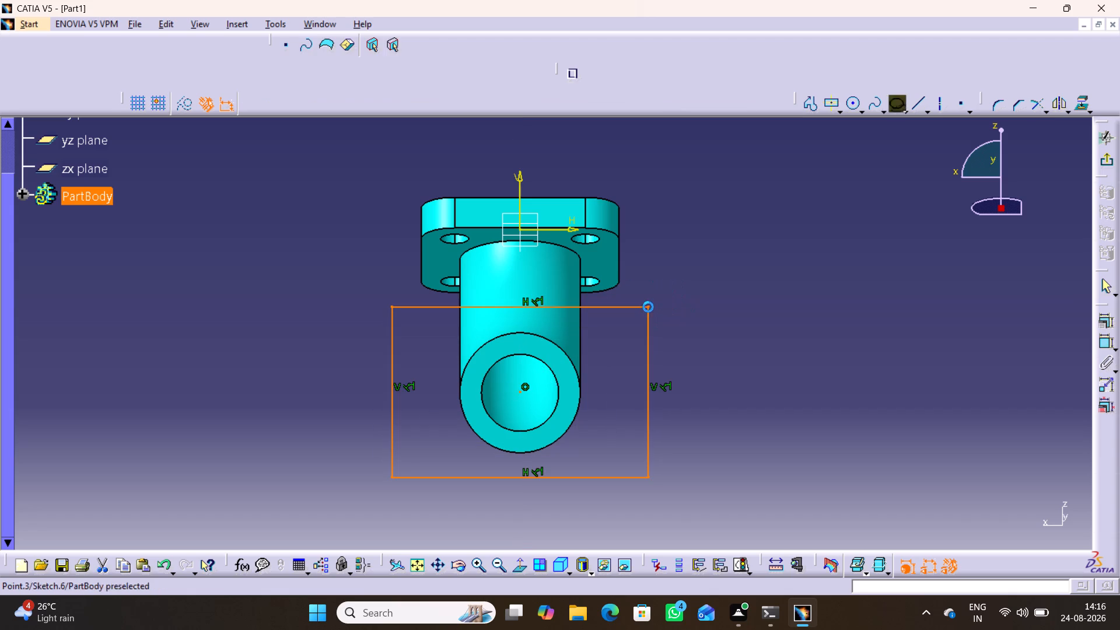
Undo the centered rectangle and the deletion of the sketched circle inside the bore.
{"action": "key", "text": "ctrl+z"}
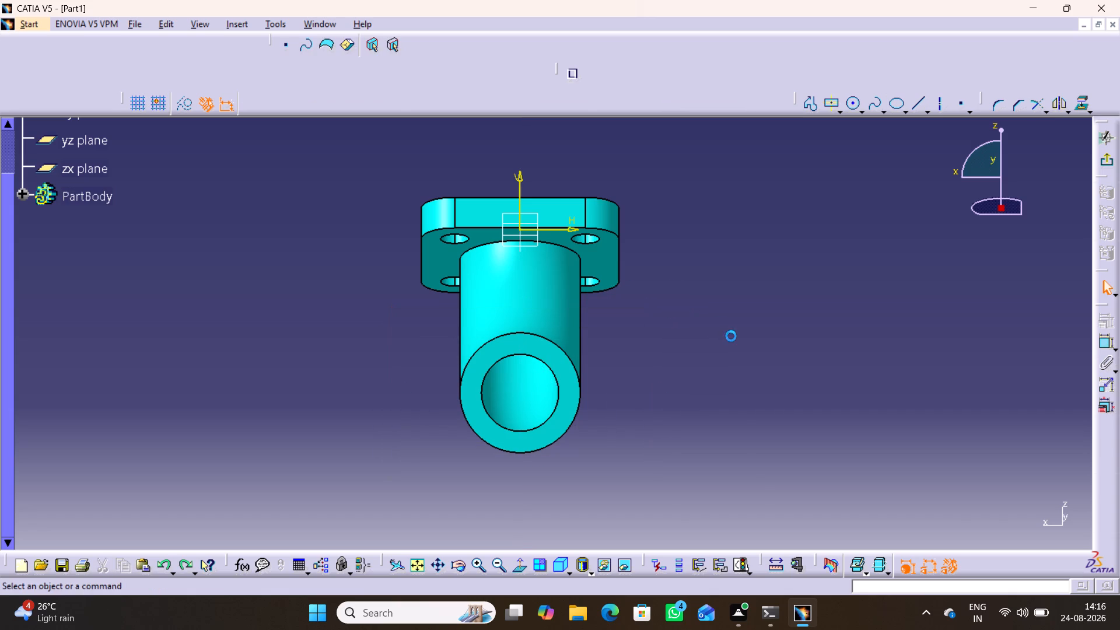
{"action": "key", "text": "ctrl+z"}
{"action": "left_click", "coordinate": [710, 405]}
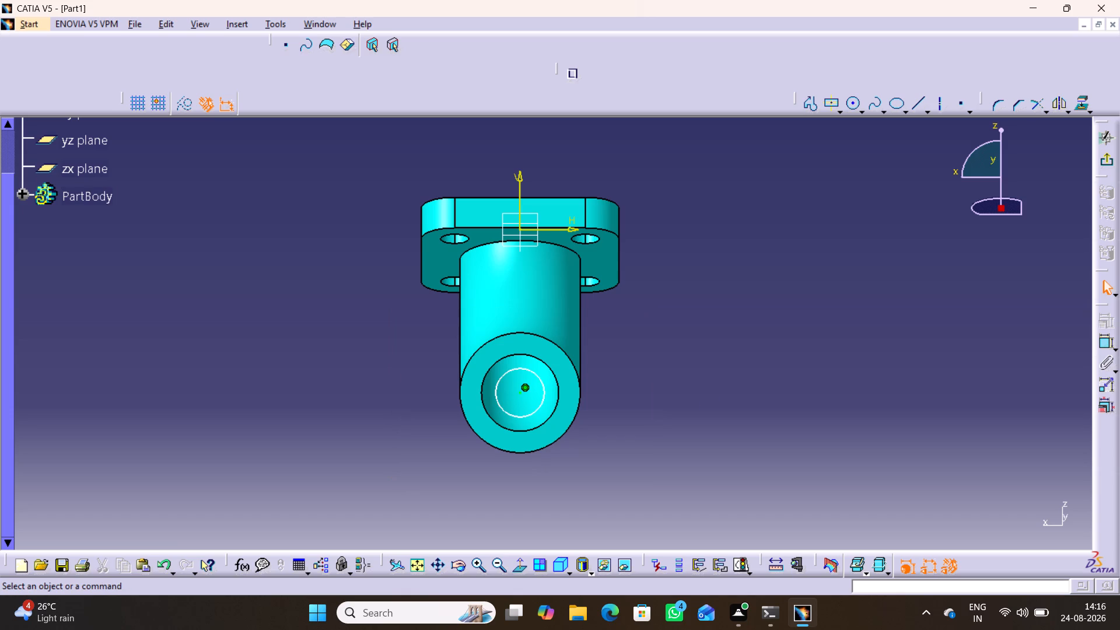
Sketch a centered rectangle about 179 mm wide and 144 mm high around the pipe's end face, centered on the bore.
{"action": "left_click", "coordinate": [828, 106]}
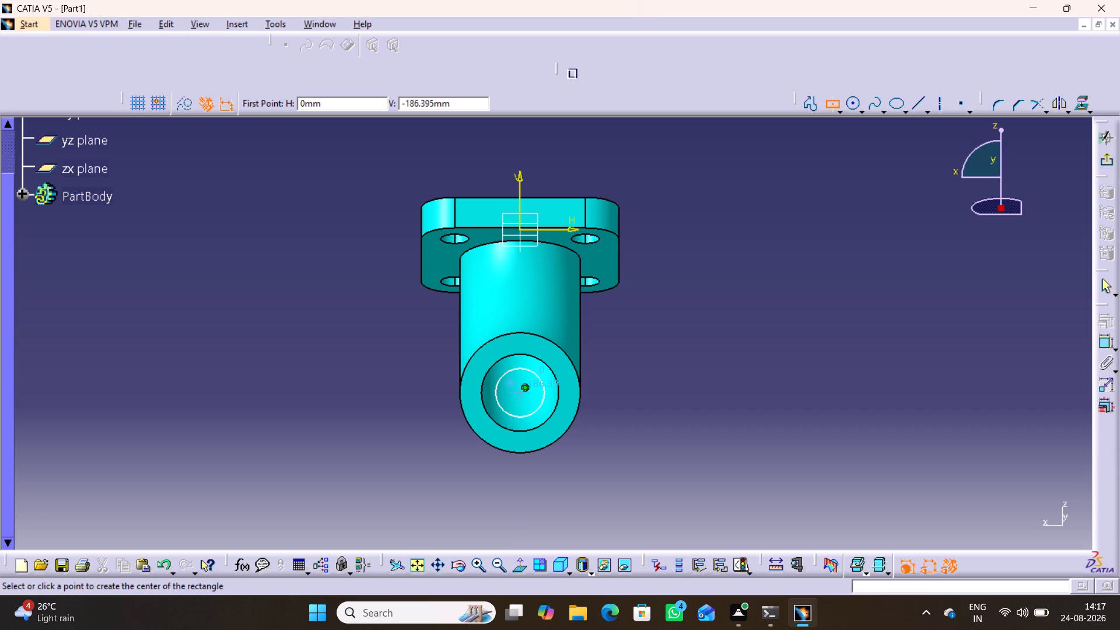
{"action": "left_click", "coordinate": [522, 395]}
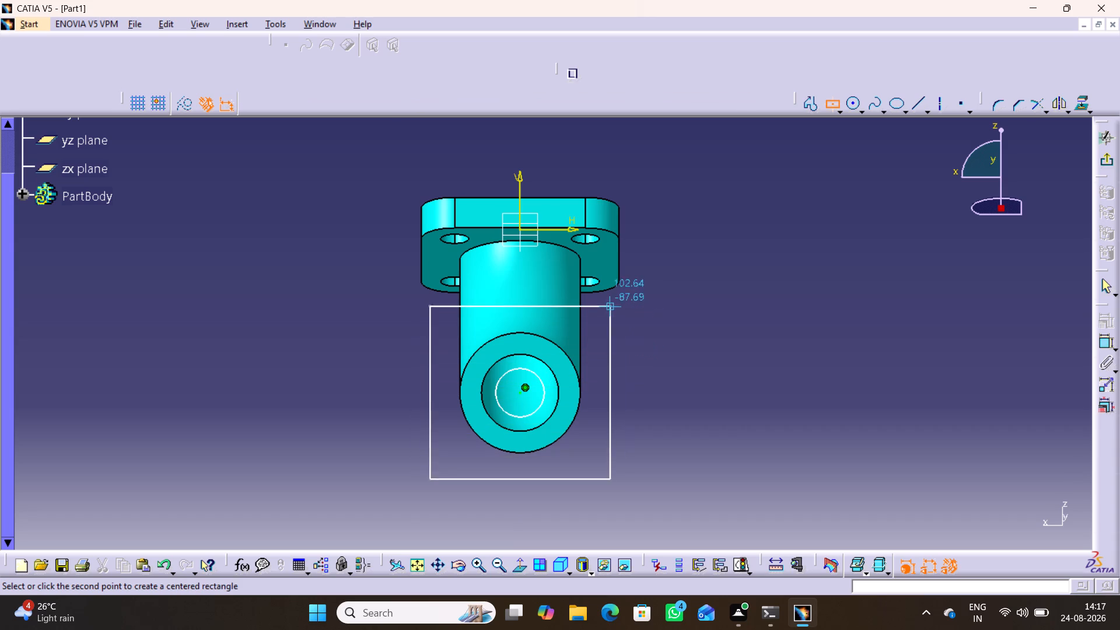
{"action": "left_click", "coordinate": [600, 329]}
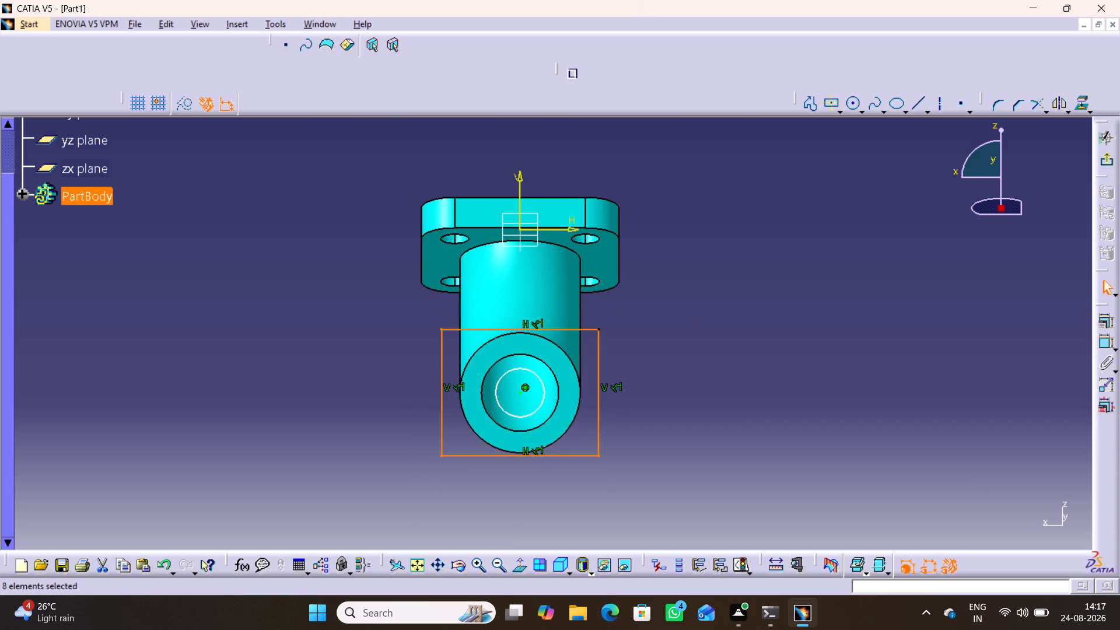
{"action": "left_click", "coordinate": [691, 336]}
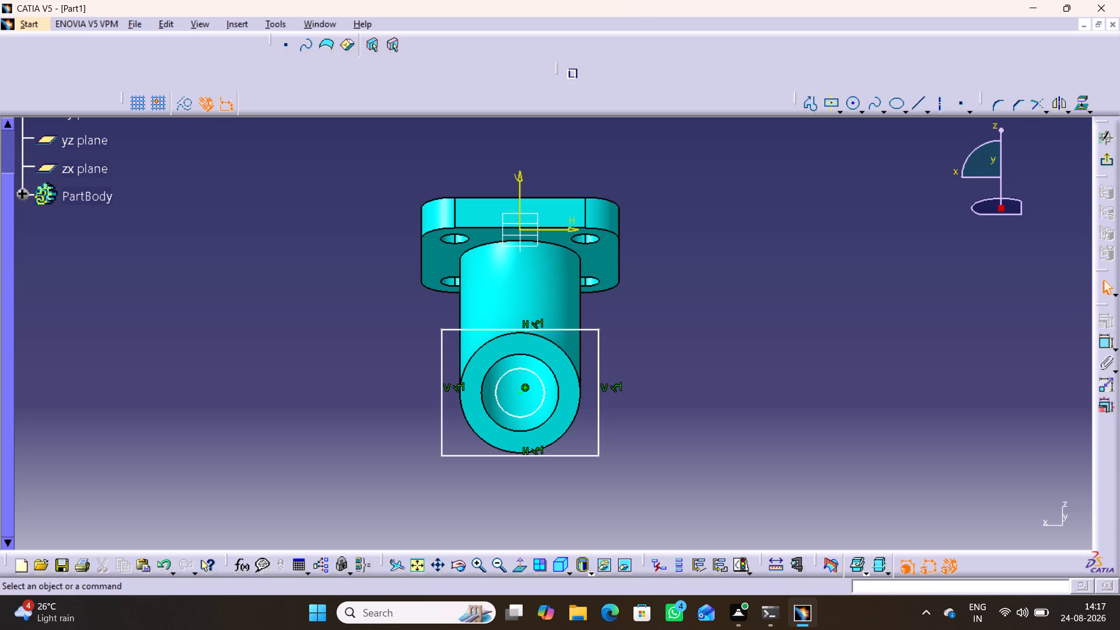
Dimension the sketched circle inside the bore and set its diameter to 88 mm.
{"action": "left_click", "coordinate": [1108, 343]}
{"action": "left_click", "coordinate": [541, 388]}
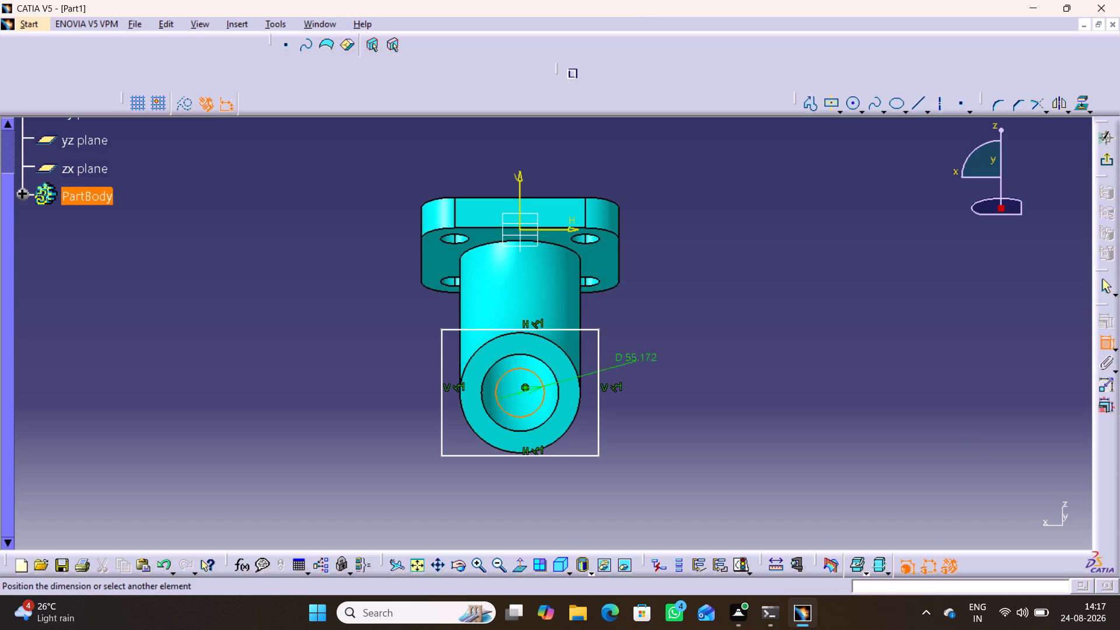
{"action": "left_click", "coordinate": [665, 397]}
{"action": "double_click", "coordinate": [666, 393]}
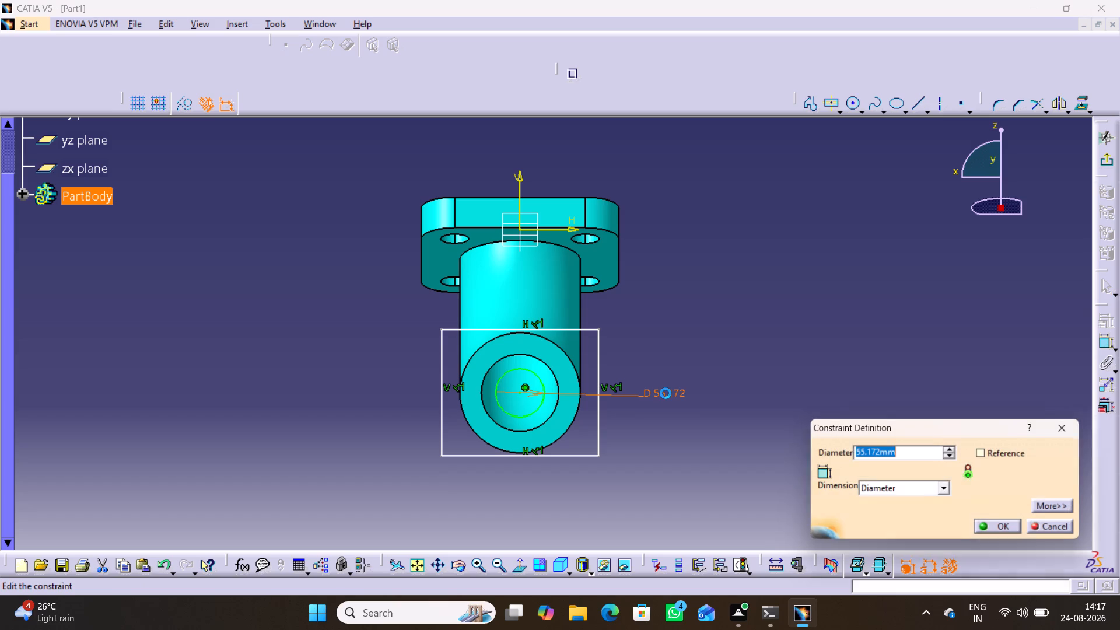
{"action": "type", "text": "88"}
{"action": "key", "text": "Return"}
{"action": "left_click", "coordinate": [718, 341]}
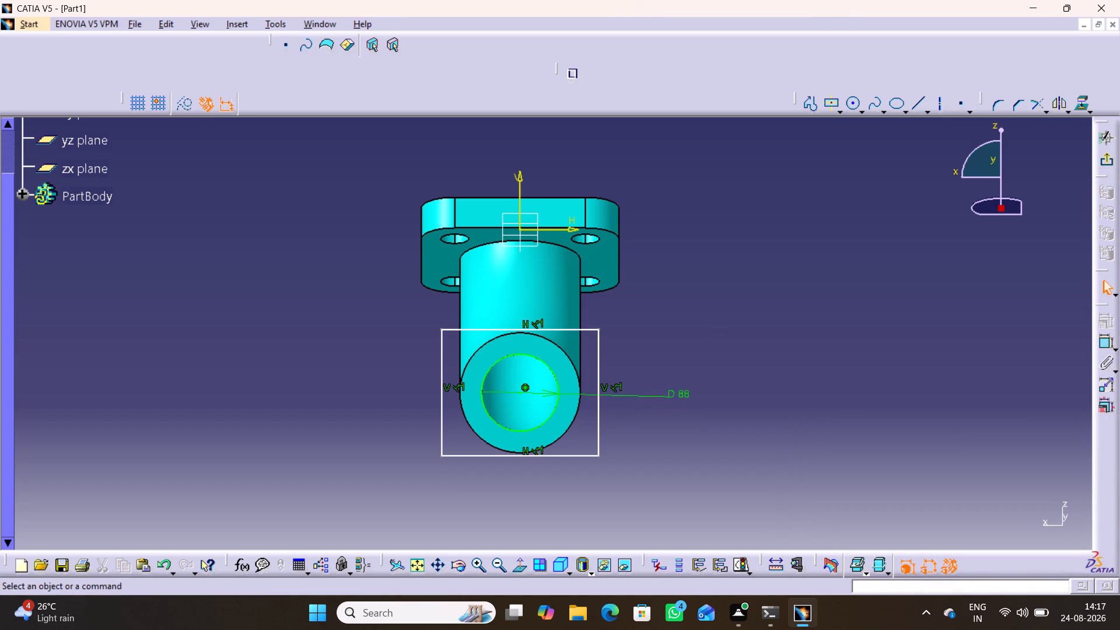
Dimension the rectangle's vertical side and set its height to 225 mm.
{"action": "left_click", "coordinate": [599, 347]}
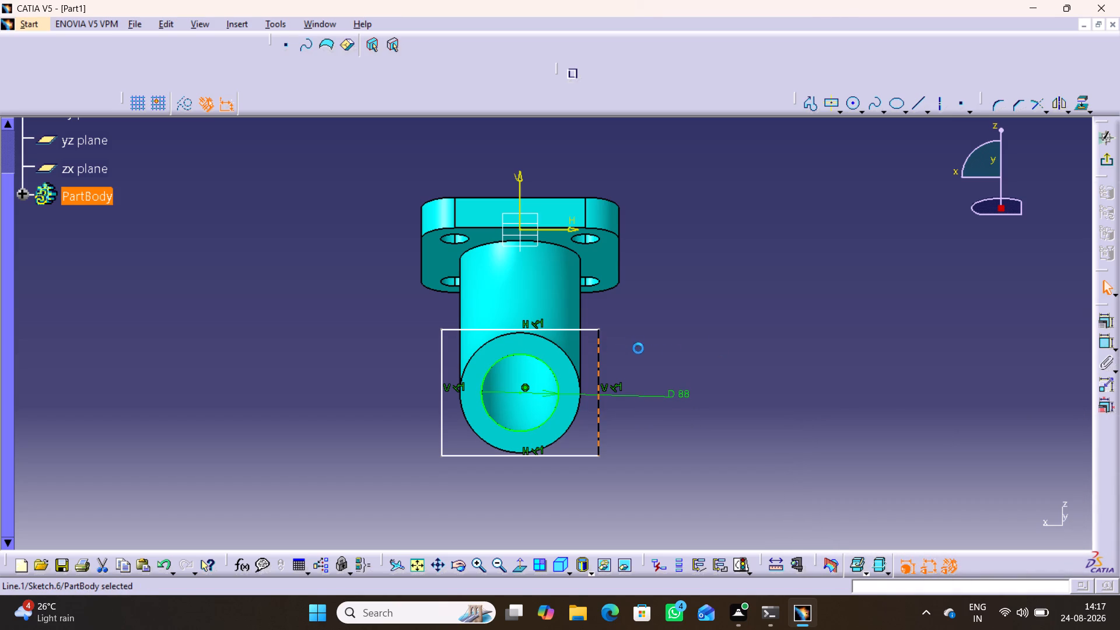
{"action": "double_click", "coordinate": [1105, 342]}
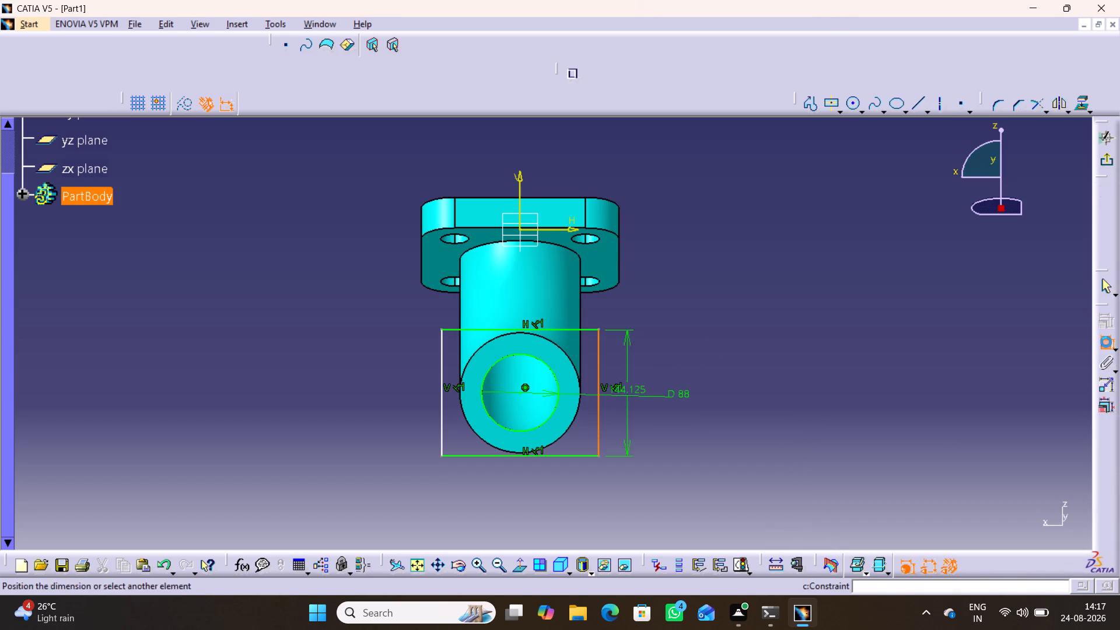
{"action": "left_click", "coordinate": [716, 390]}
{"action": "double_click", "coordinate": [716, 386]}
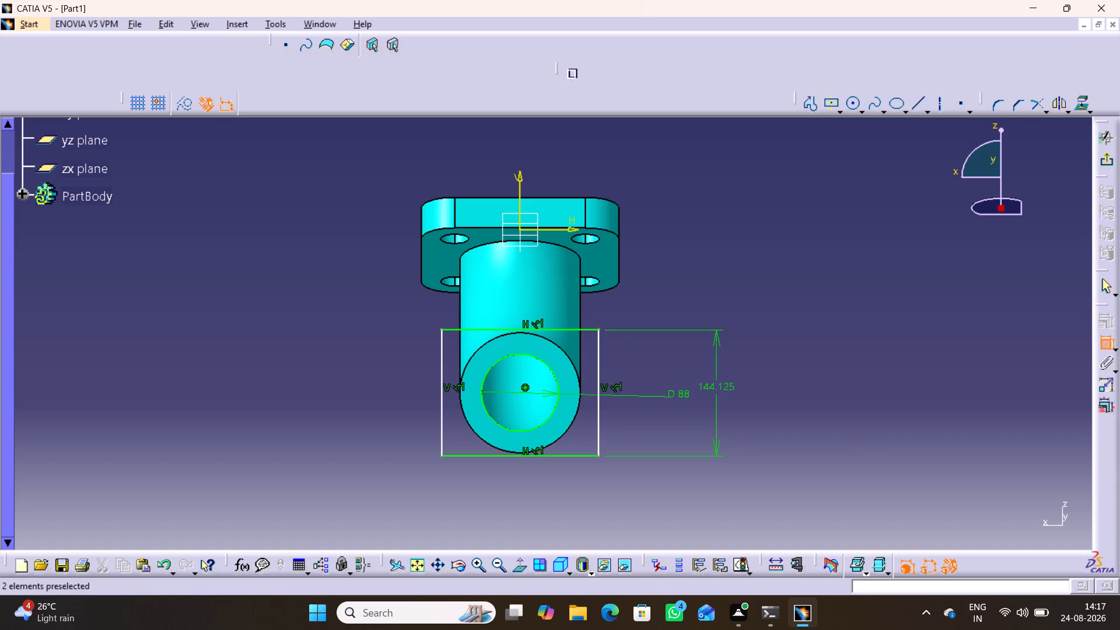
{"action": "type", "text": "225"}
{"action": "key", "text": "Return"}
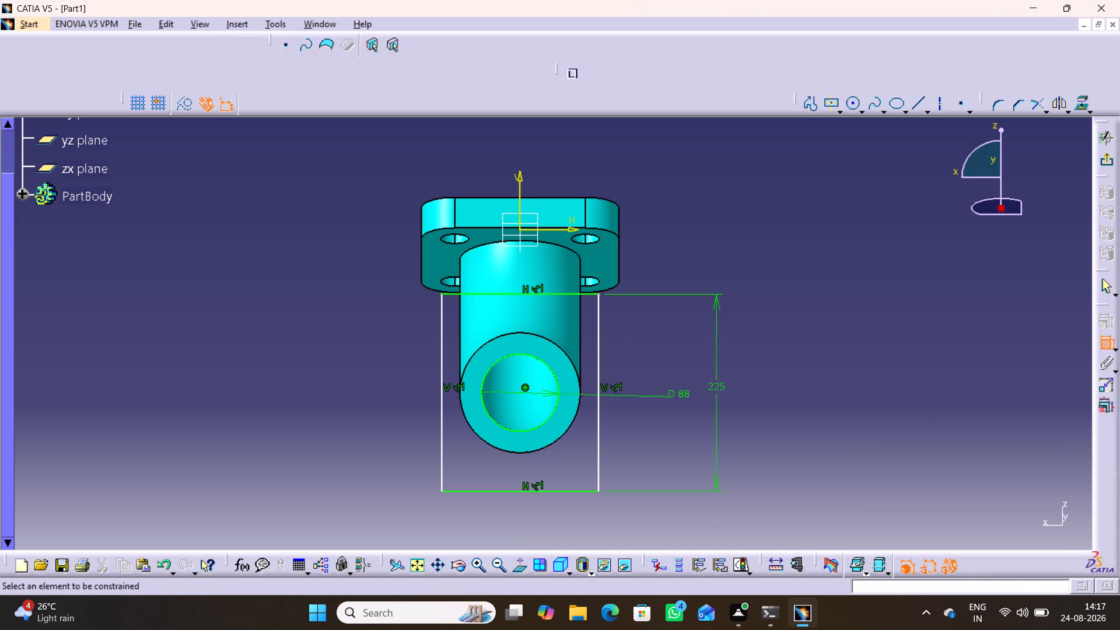
{"action": "left_click", "coordinate": [794, 486]}
Dimension the rectangle's bottom side, set its width to 225 mm, and exit the sketch.
{"action": "left_click", "coordinate": [580, 491]}
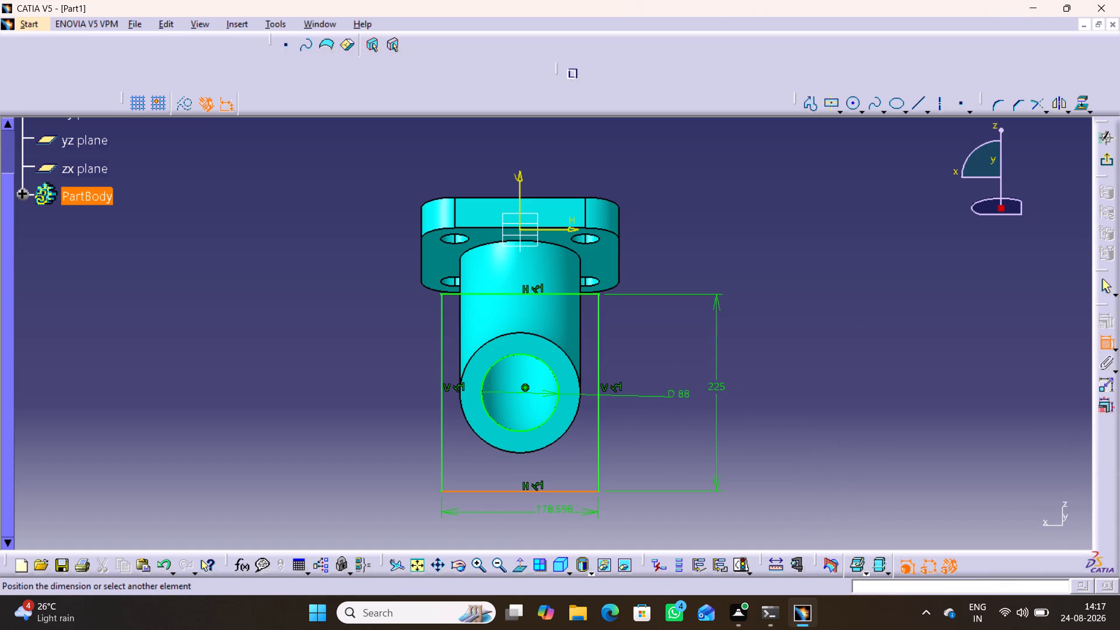
{"action": "left_click", "coordinate": [512, 518]}
{"action": "double_click", "coordinate": [512, 515]}
{"action": "type", "text": "225"}
{"action": "key", "text": "Return"}
{"action": "left_click", "coordinate": [811, 430]}
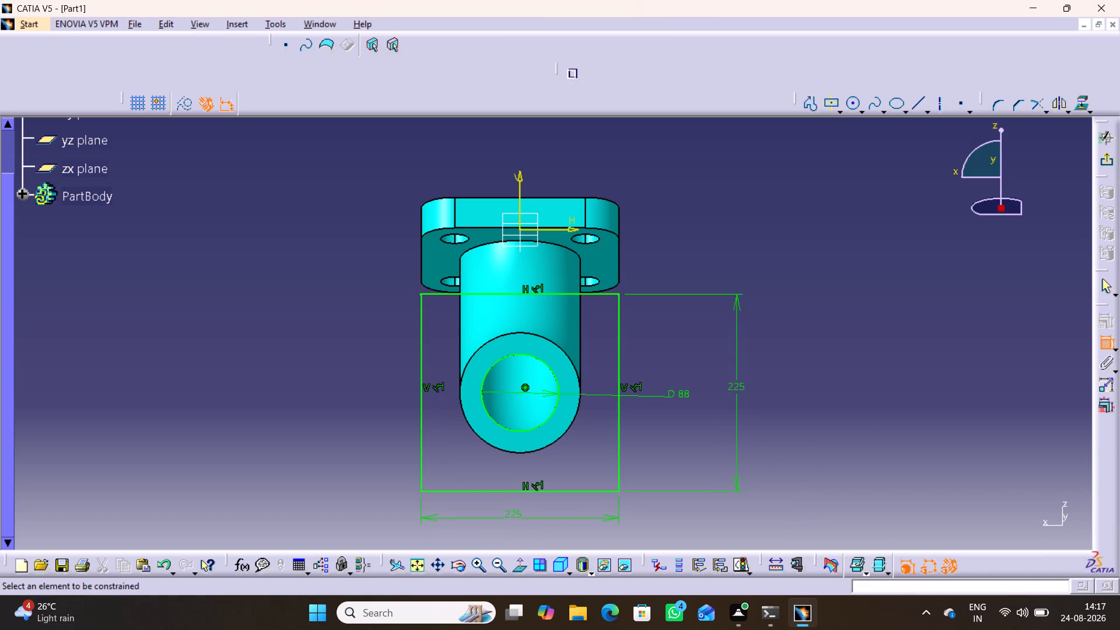
{"action": "scroll", "coordinate": [878, 370], "scroll_direction": "up", "scroll_amount": 1}
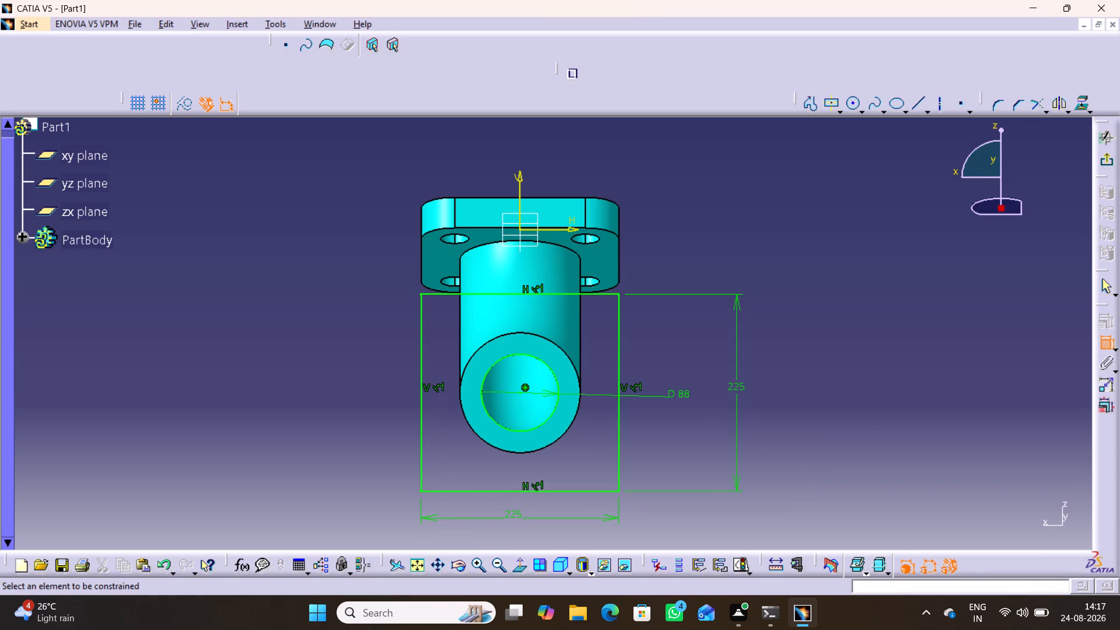
{"action": "left_click", "coordinate": [1111, 160]}
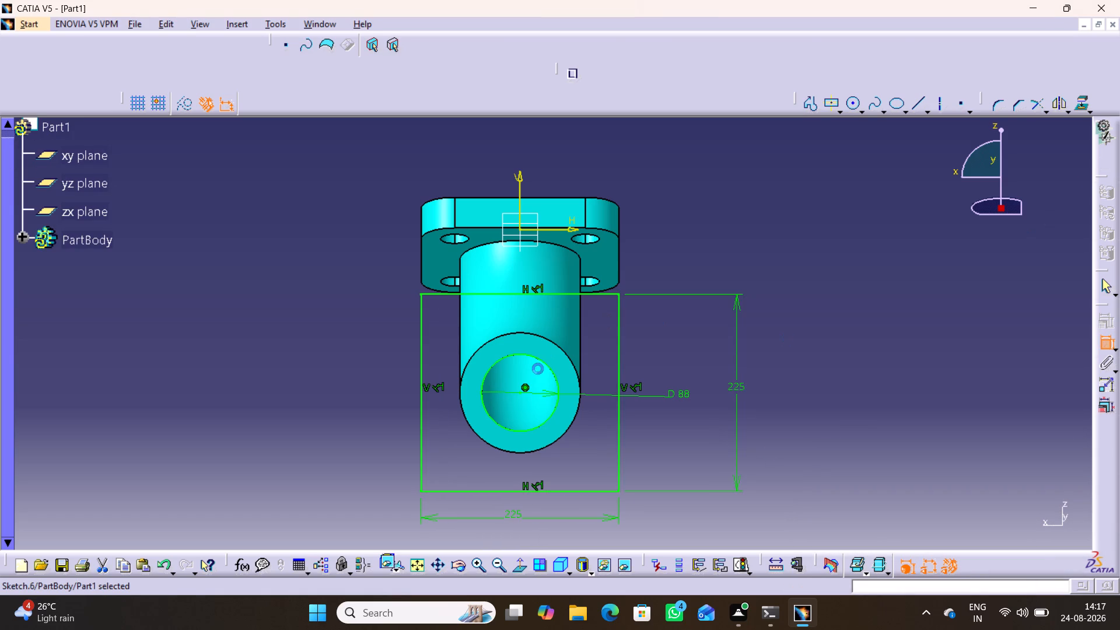
Pad the square flange sketch 37 mm in the reversed direction, back over the pipe end.
{"action": "scroll", "coordinate": [516, 306], "scroll_direction": "up", "scroll_amount": 1}
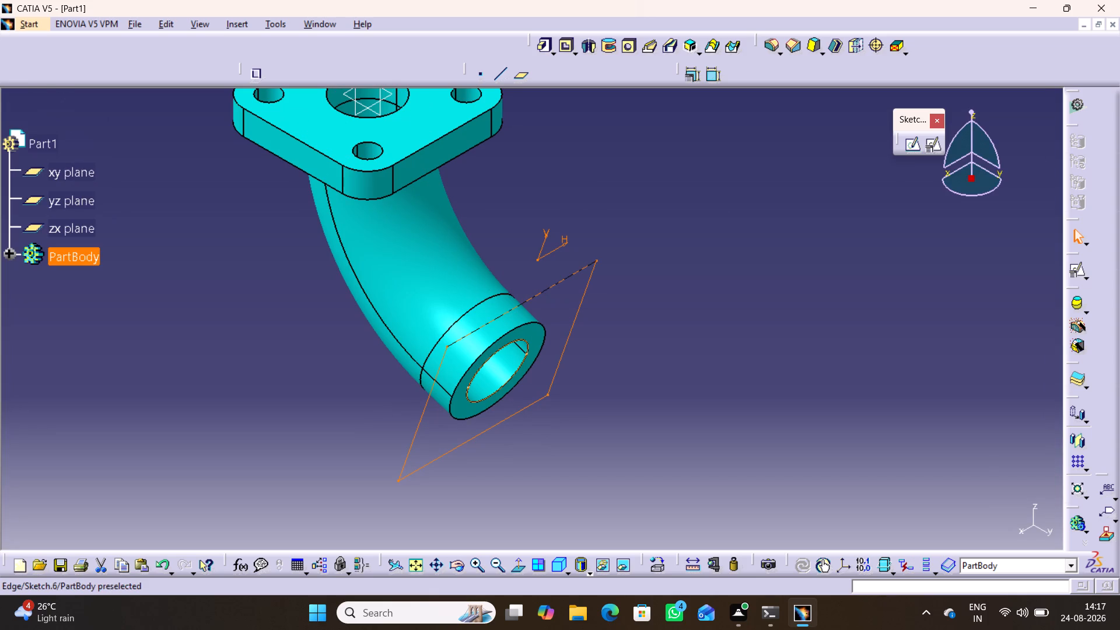
{"action": "left_click", "coordinate": [538, 41]}
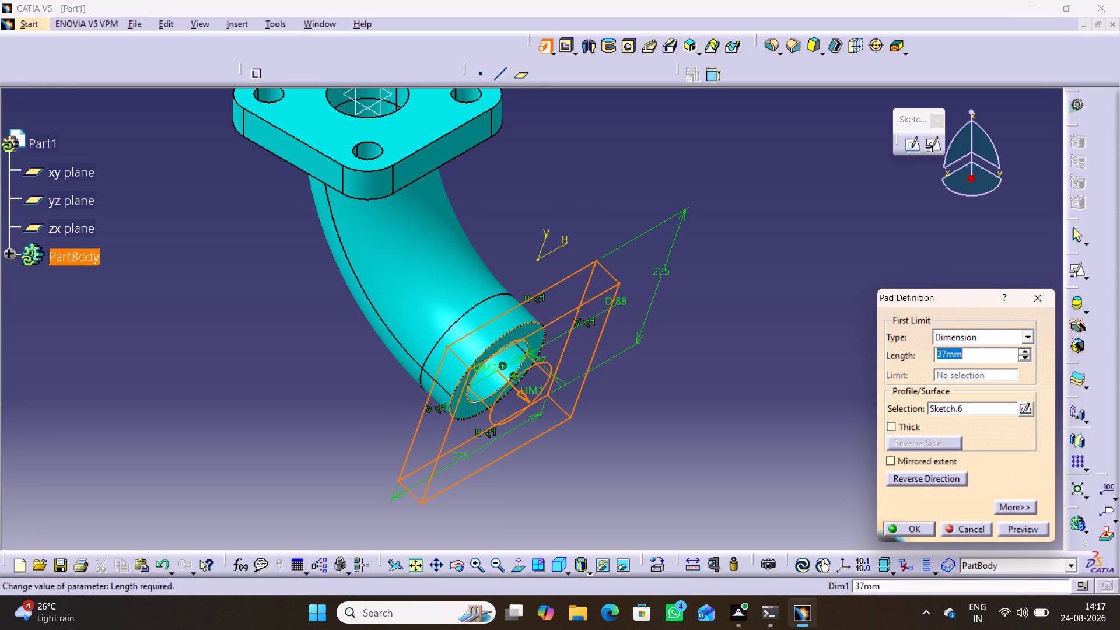
{"action": "left_click", "coordinate": [918, 478]}
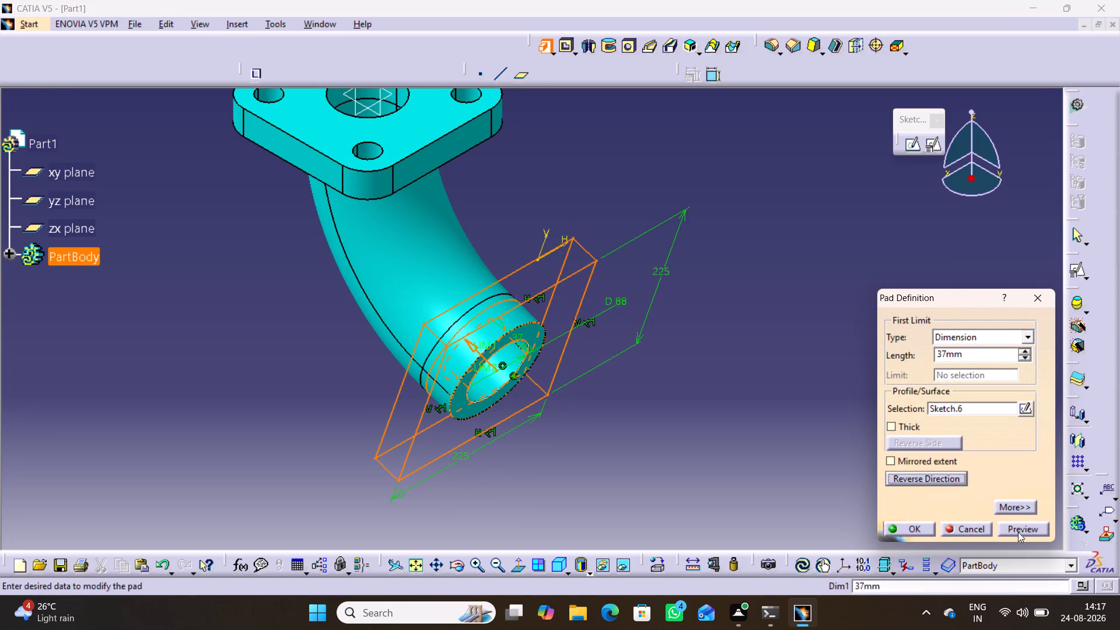
{"action": "left_click", "coordinate": [1019, 532]}
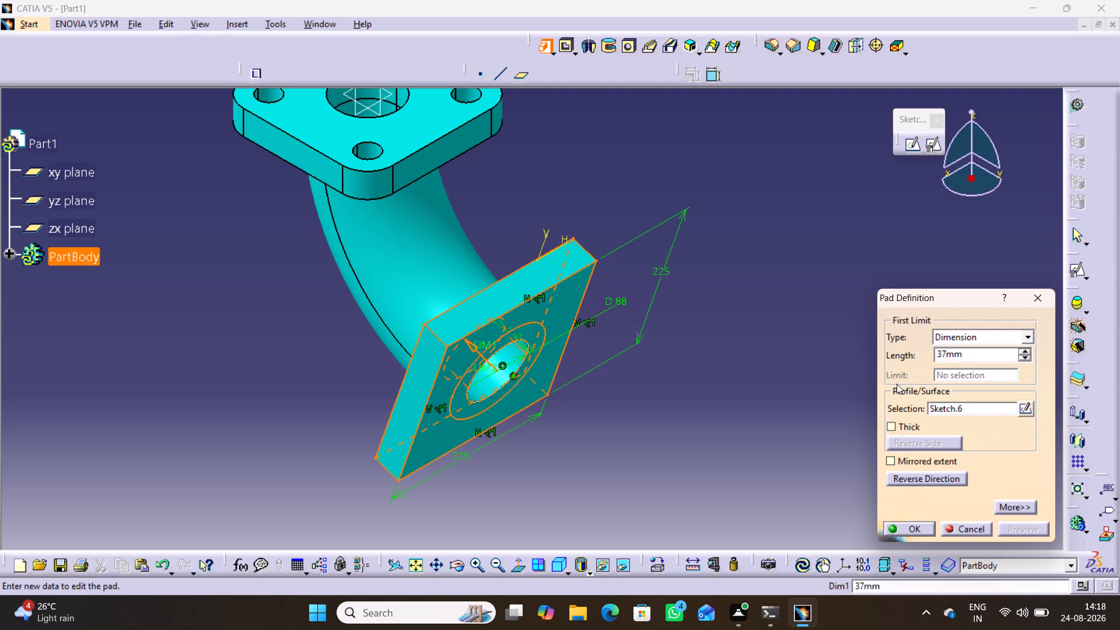
{"action": "left_click", "coordinate": [914, 528]}
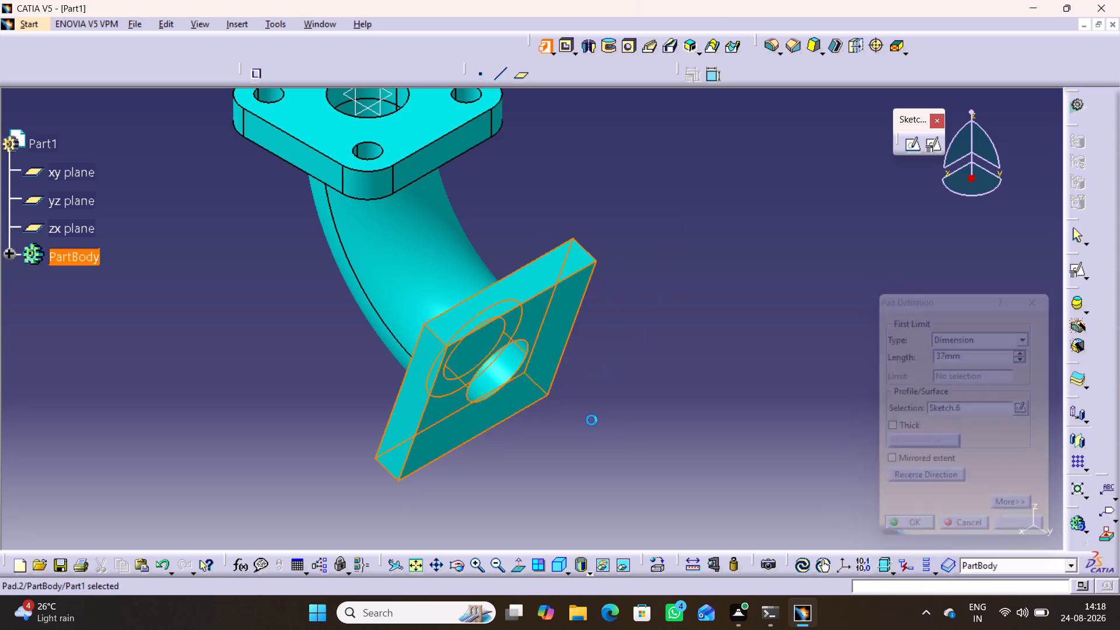
{"action": "left_click", "coordinate": [595, 454]}
Examine the new square flange and its junction with the curved pipe from several angles.
{"action": "middle_click_drag", "start_coordinate": [558, 465], "coordinate": [549, 430]}
{"action": "right_click_drag", "start_coordinate": [558, 465], "coordinate": [549, 430]}
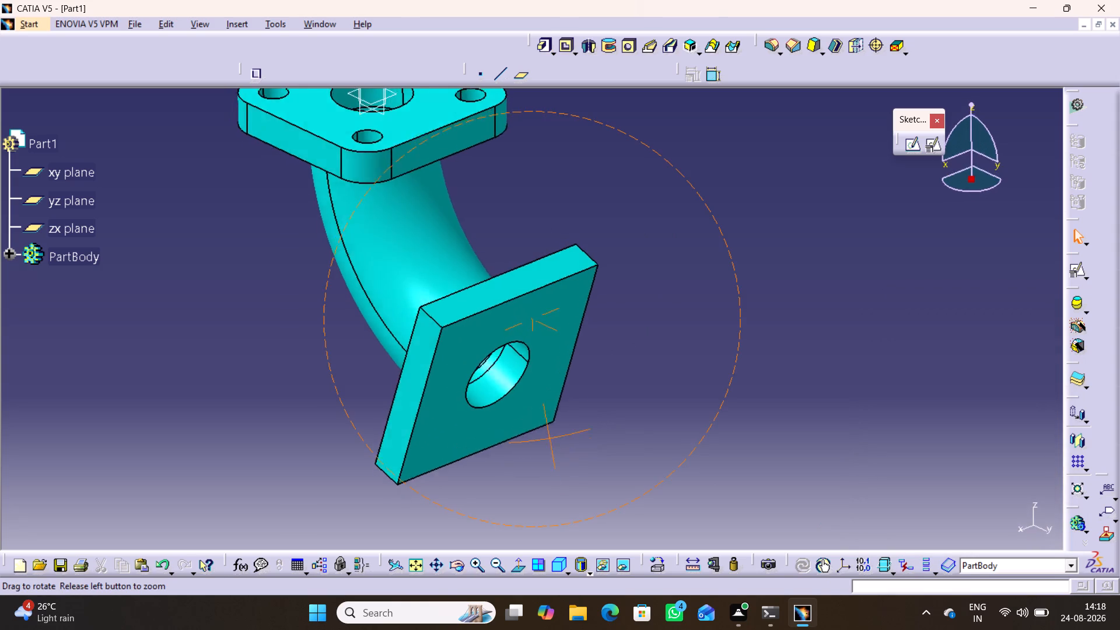
{"action": "middle_click_drag", "start_coordinate": [549, 430], "coordinate": [530, 306]}
{"action": "right_click_drag", "start_coordinate": [549, 430], "coordinate": [530, 306]}
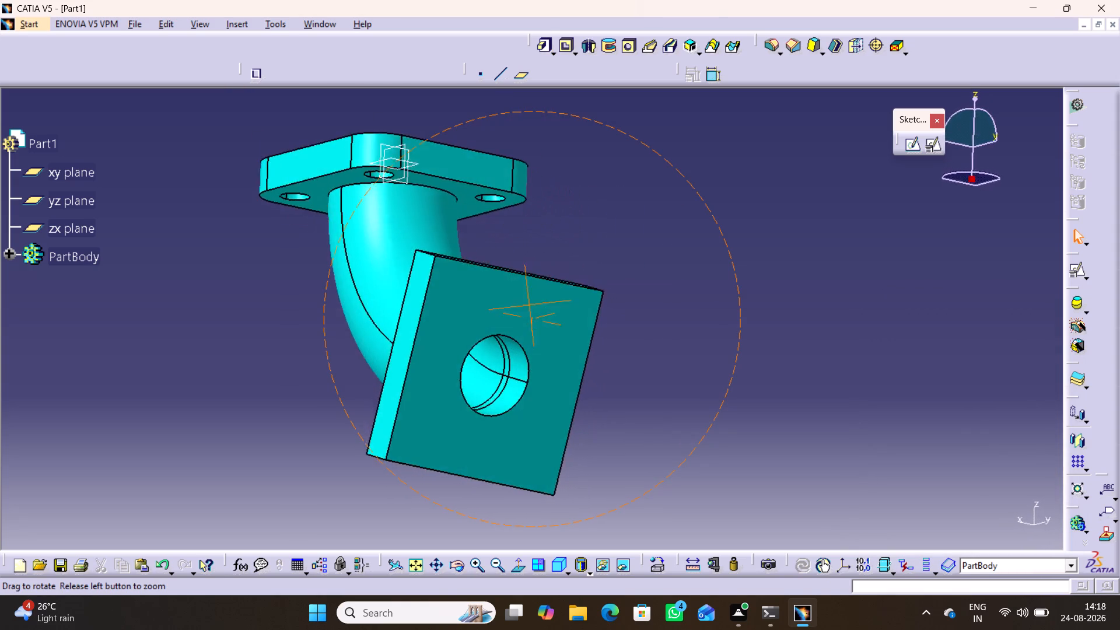
{"action": "middle_click_drag", "start_coordinate": [530, 306], "coordinate": [707, 378]}
{"action": "right_click_drag", "start_coordinate": [530, 306], "coordinate": [707, 378]}
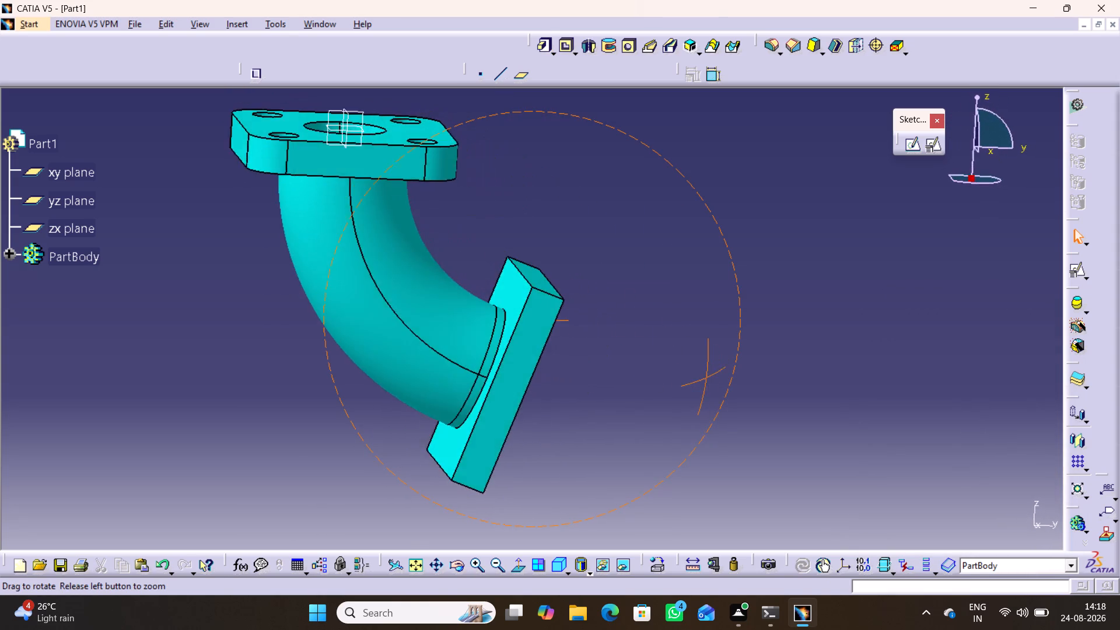
{"action": "middle_click_drag", "start_coordinate": [707, 378], "coordinate": [661, 306]}
{"action": "right_click_drag", "start_coordinate": [707, 378], "coordinate": [661, 306]}
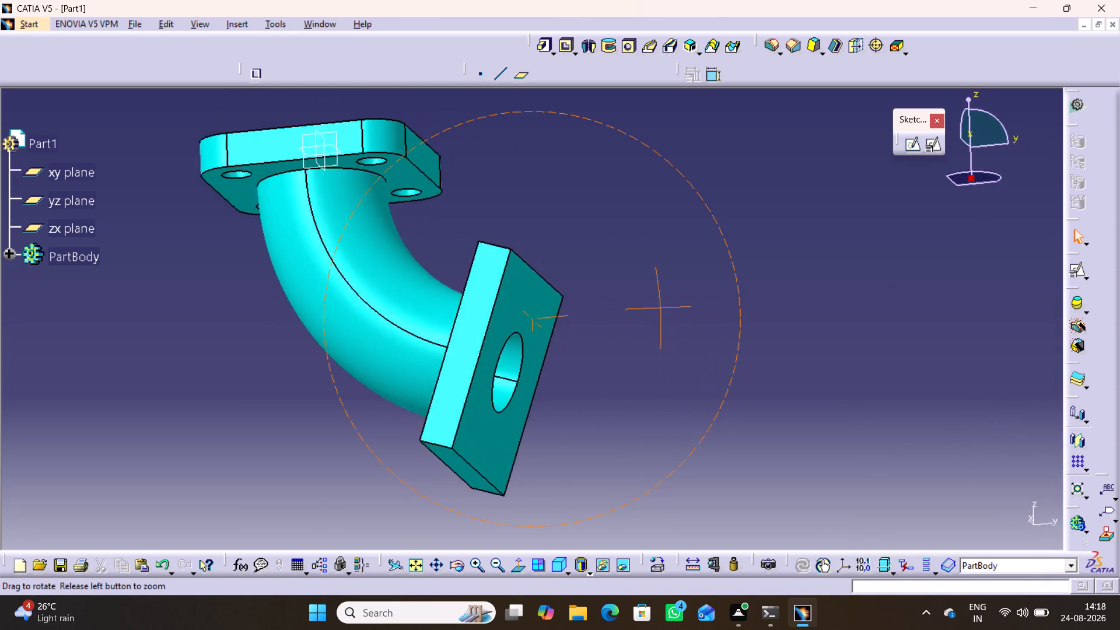
{"action": "middle_click_drag", "start_coordinate": [661, 306], "coordinate": [576, 303]}
{"action": "right_click_drag", "start_coordinate": [661, 306], "coordinate": [576, 303]}
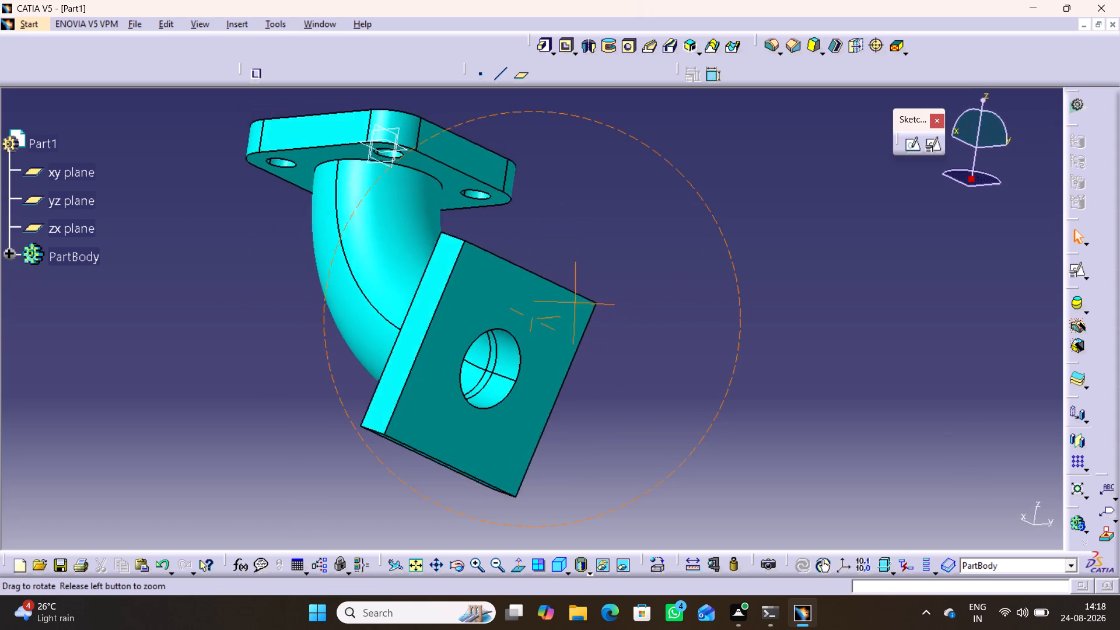
{"action": "right_click_drag", "start_coordinate": [576, 303], "coordinate": [532, 387]}
{"action": "middle_click_drag", "start_coordinate": [576, 303], "coordinate": [532, 387]}
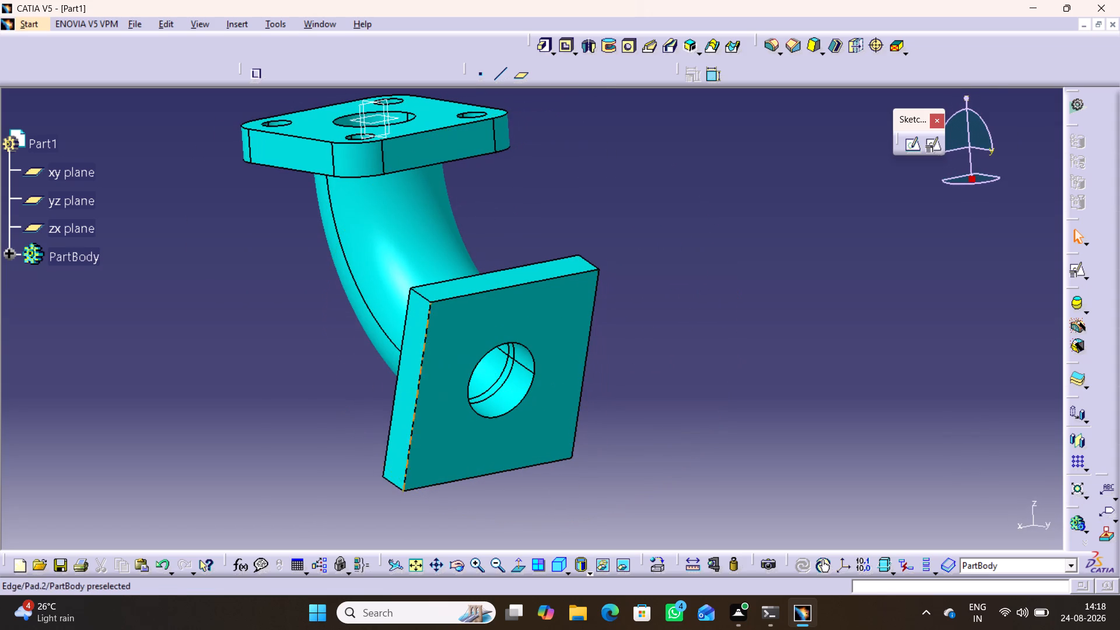
Fillet the four corner edges of the new square flange with a 38 mm radius.
{"action": "middle_click_drag", "start_coordinate": [334, 423], "coordinate": [407, 491]}
{"action": "right_click_drag", "start_coordinate": [335, 423], "coordinate": [407, 491]}
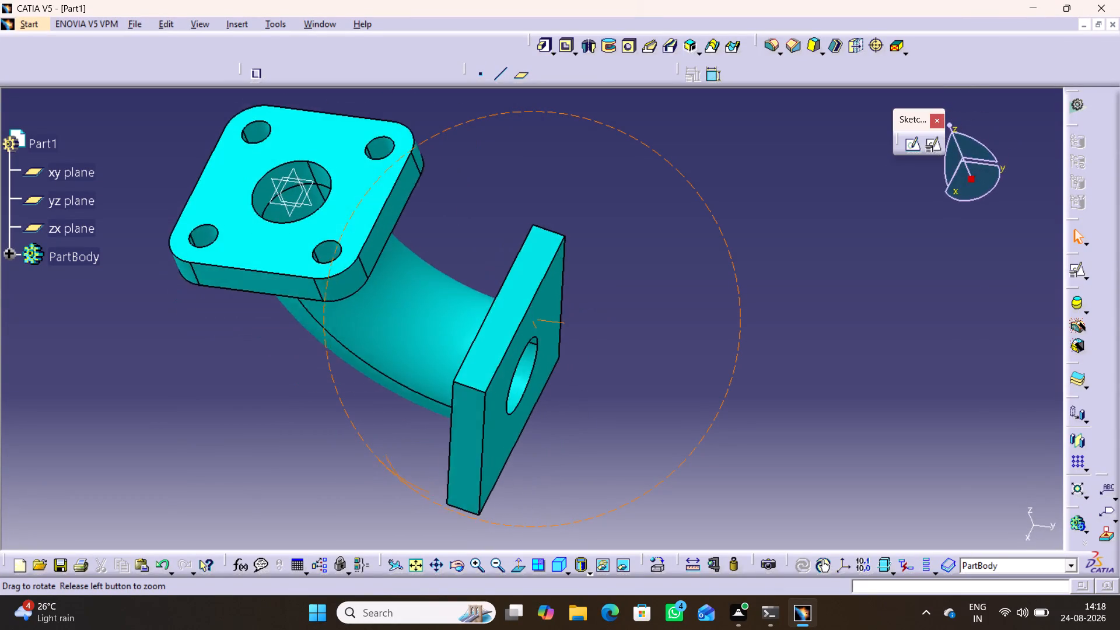
{"action": "right_click_drag", "start_coordinate": [407, 491], "coordinate": [380, 471]}
{"action": "middle_click_drag", "start_coordinate": [407, 491], "coordinate": [380, 471]}
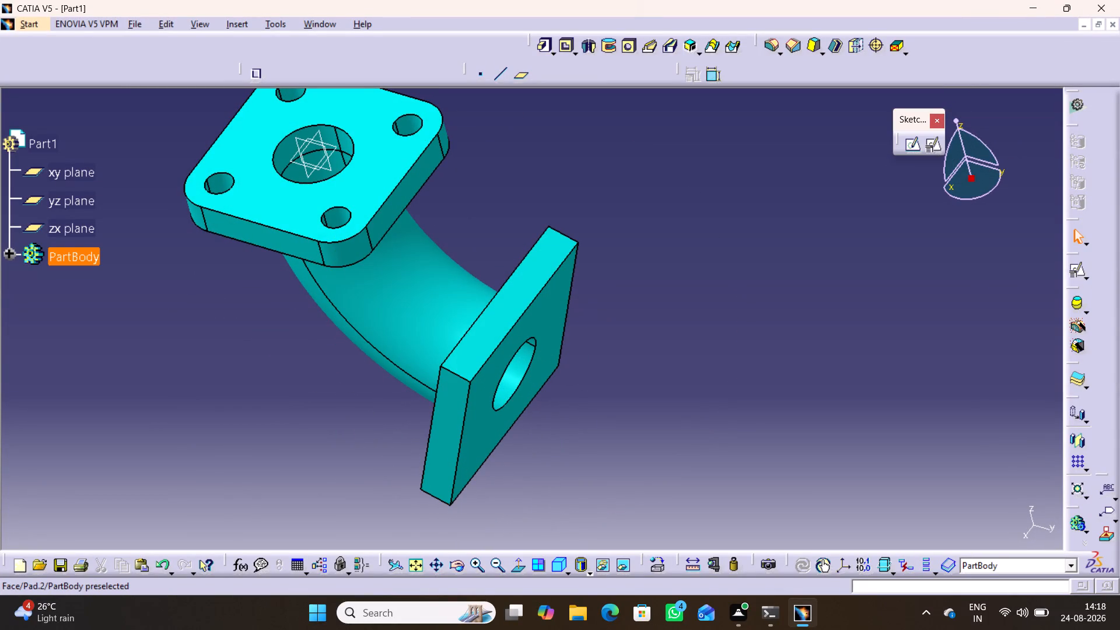
{"action": "left_click", "coordinate": [459, 373]}
{"action": "left_click", "coordinate": [775, 44]}
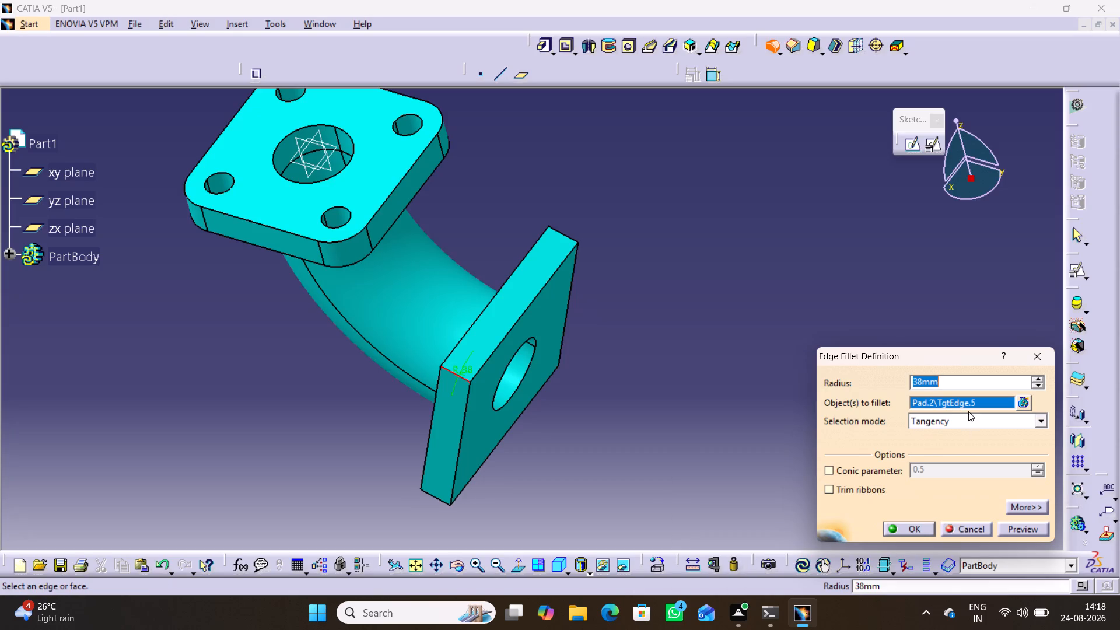
{"action": "left_click", "coordinate": [569, 234]}
{"action": "middle_click_drag", "start_coordinate": [572, 470], "coordinate": [486, 250]}
{"action": "right_click_drag", "start_coordinate": [572, 470], "coordinate": [486, 249]}
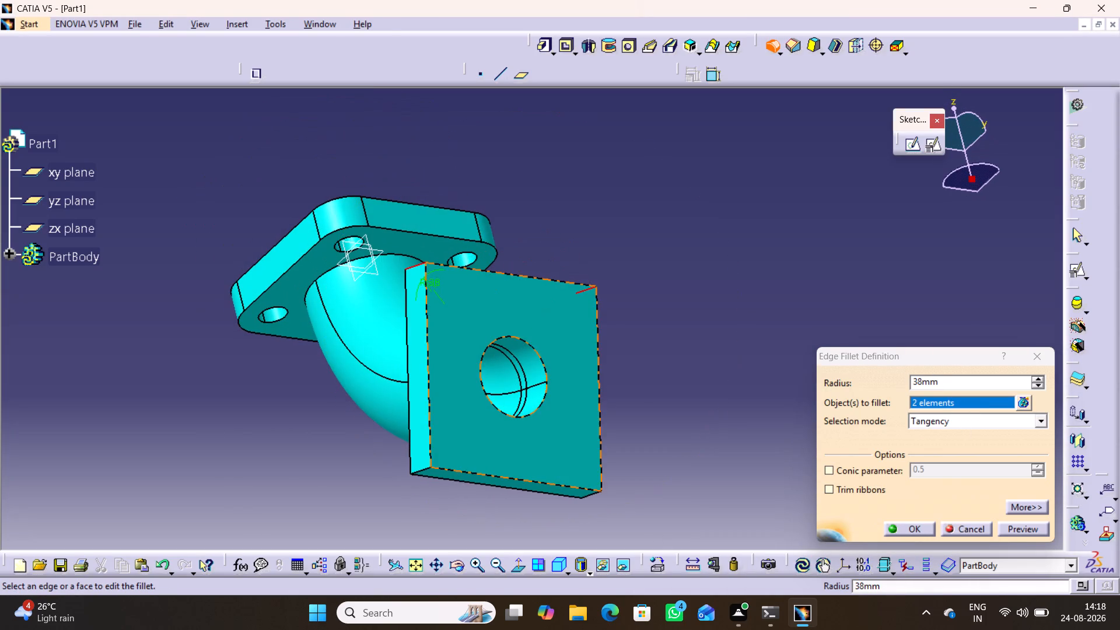
{"action": "left_click", "coordinate": [596, 495]}
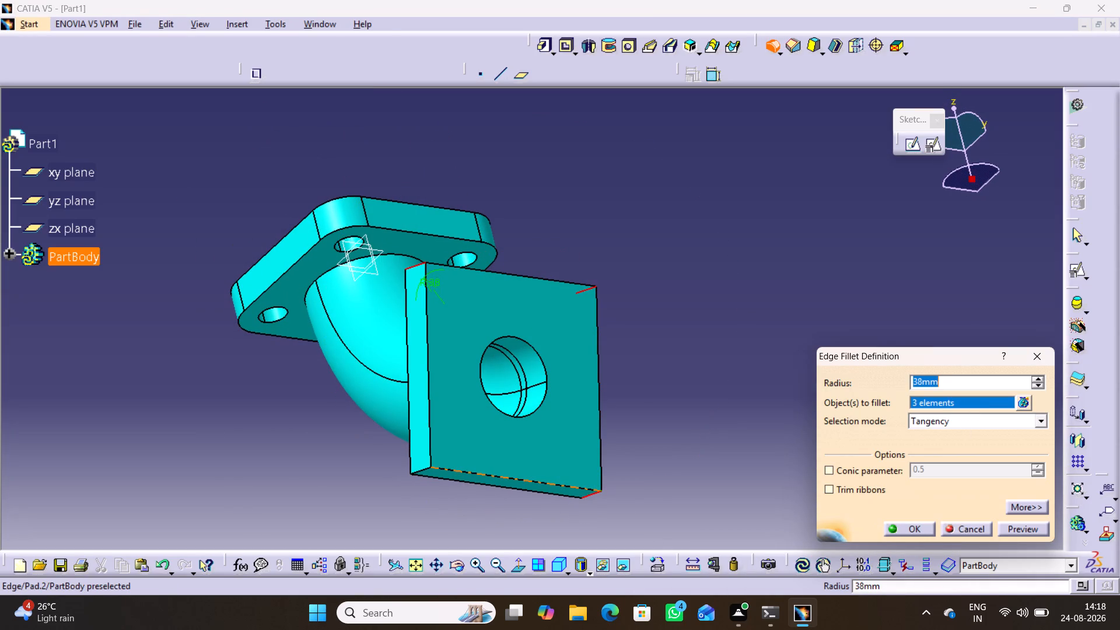
{"action": "left_click", "coordinate": [423, 468]}
{"action": "middle_click_drag", "start_coordinate": [682, 473], "coordinate": [651, 382]}
{"action": "right_click_drag", "start_coordinate": [694, 466], "coordinate": [651, 382]}
{"action": "left_click", "coordinate": [1019, 528]}
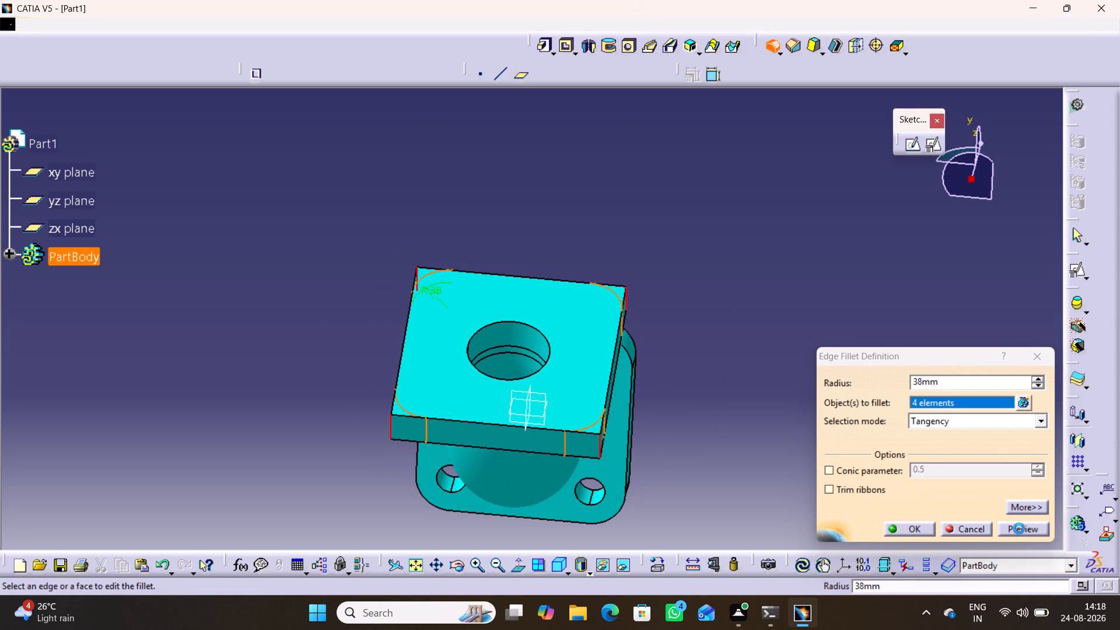
{"action": "left_click", "coordinate": [916, 531]}
{"action": "left_click", "coordinate": [754, 309]}
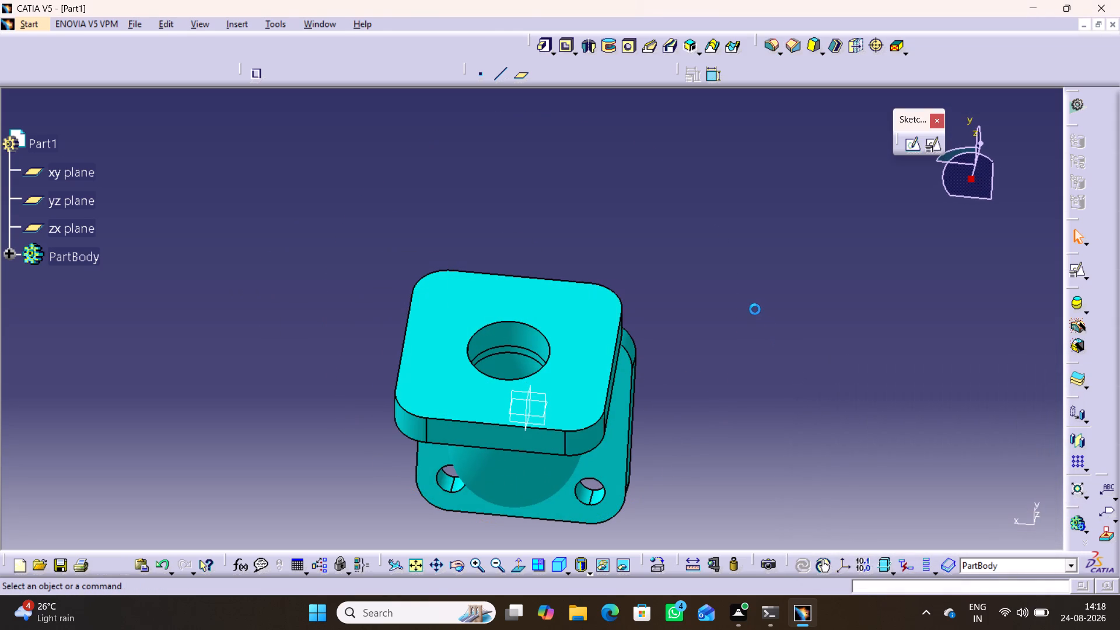
Sketch four circles about 34, 46, 59 and 53 mm in diameter near the corners of the new flange's outer face.
{"action": "left_click", "coordinate": [589, 338]}
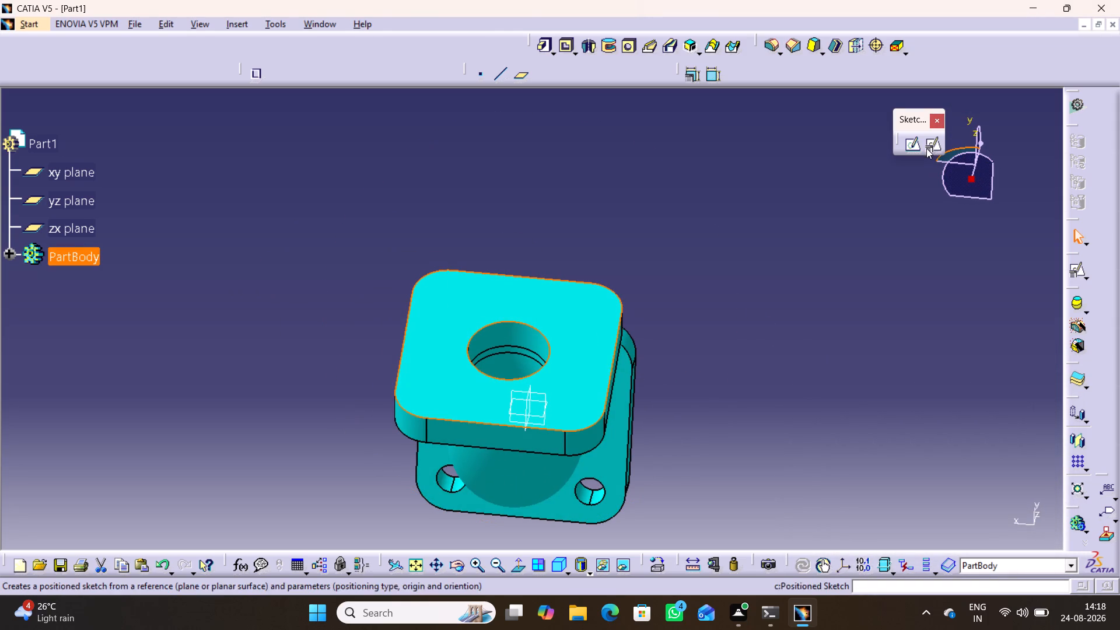
{"action": "left_click", "coordinate": [911, 142]}
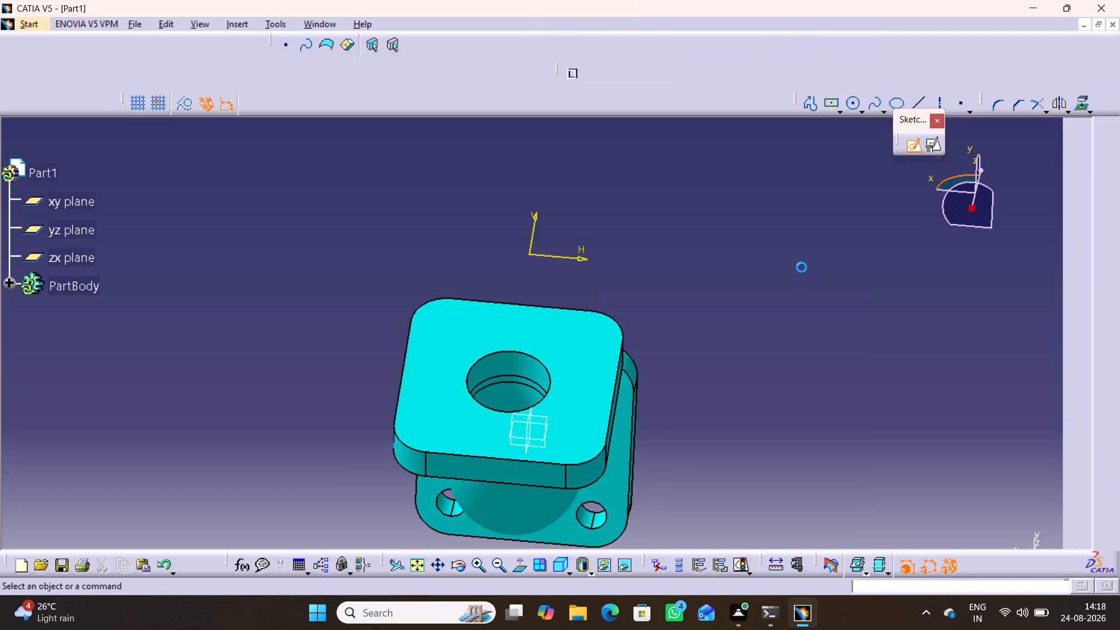
{"action": "middle_click_drag", "start_coordinate": [729, 350], "coordinate": [771, 318]}
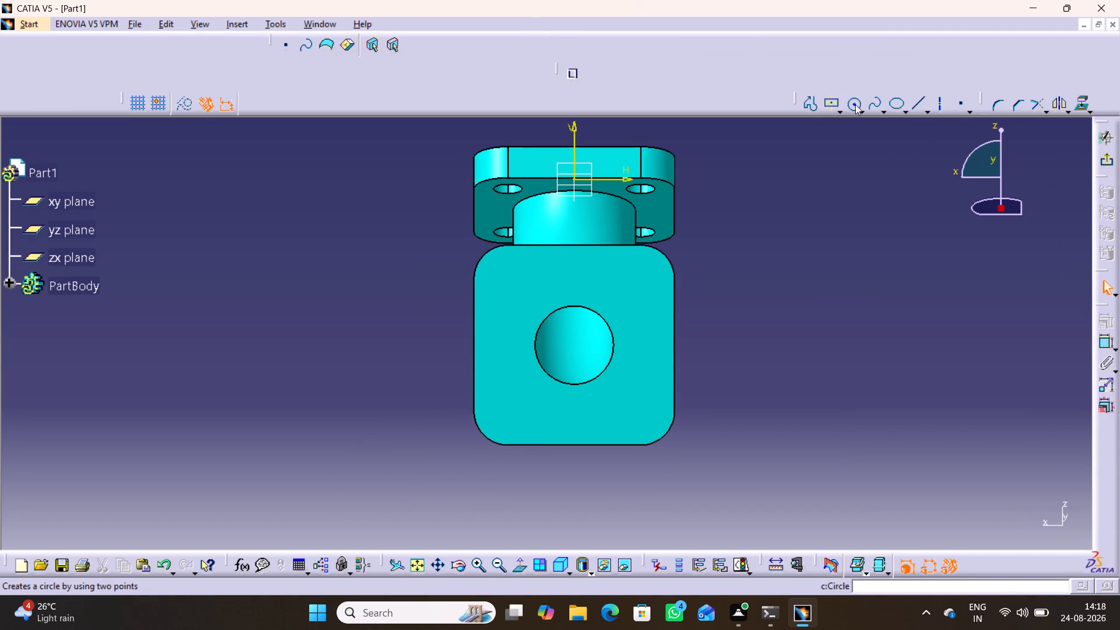
{"action": "left_click", "coordinate": [855, 104]}
{"action": "left_click", "coordinate": [645, 269]}
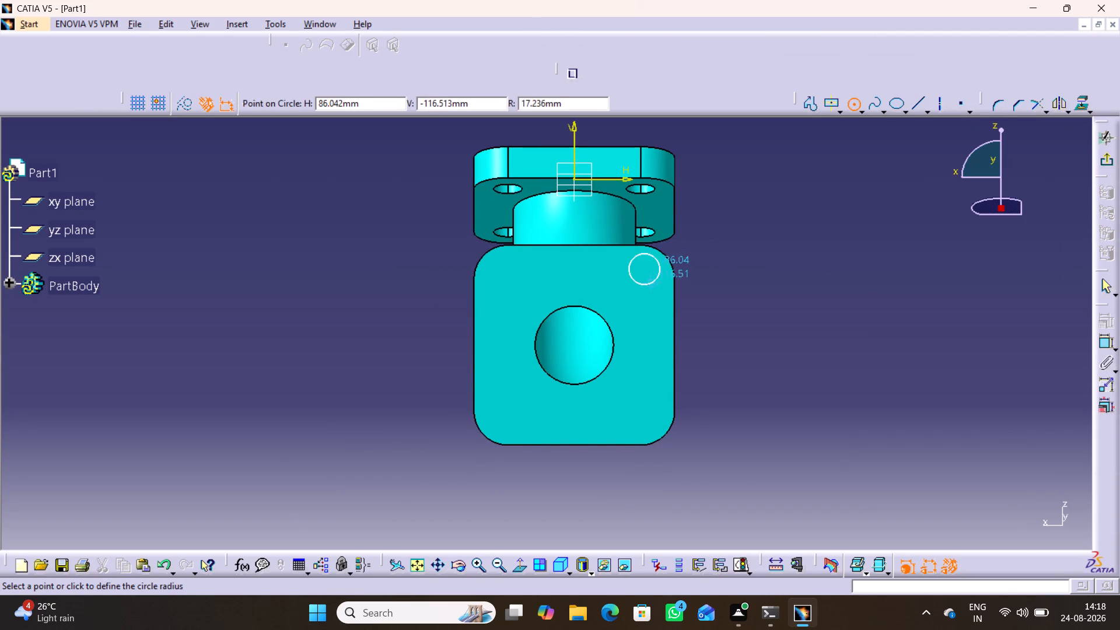
{"action": "left_click", "coordinate": [650, 283]}
{"action": "left_click", "coordinate": [855, 99]}
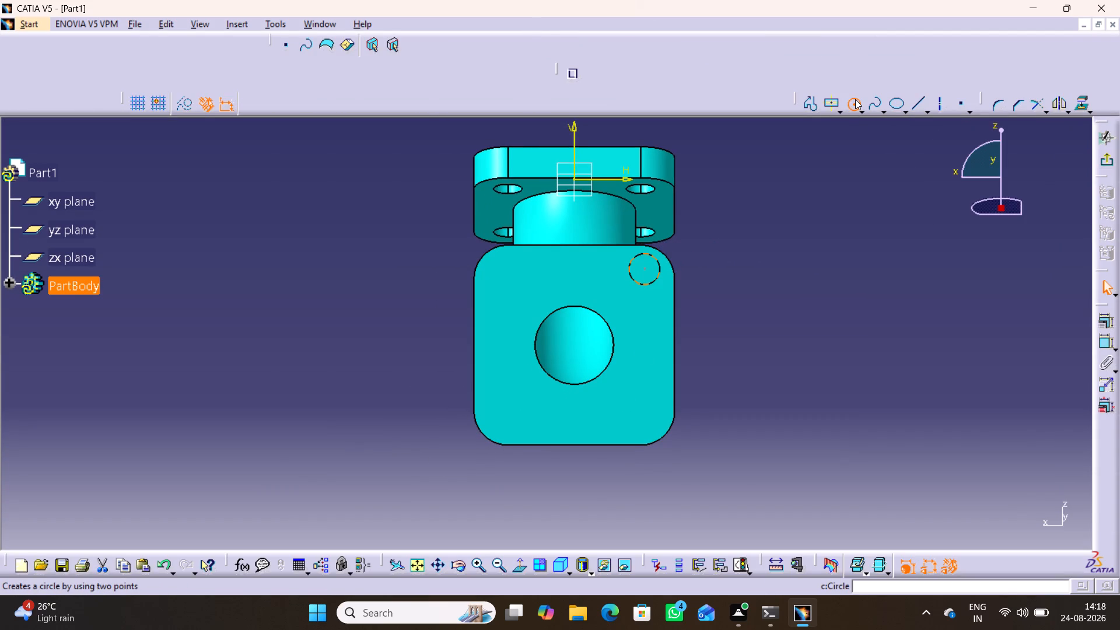
{"action": "left_click", "coordinate": [855, 99]}
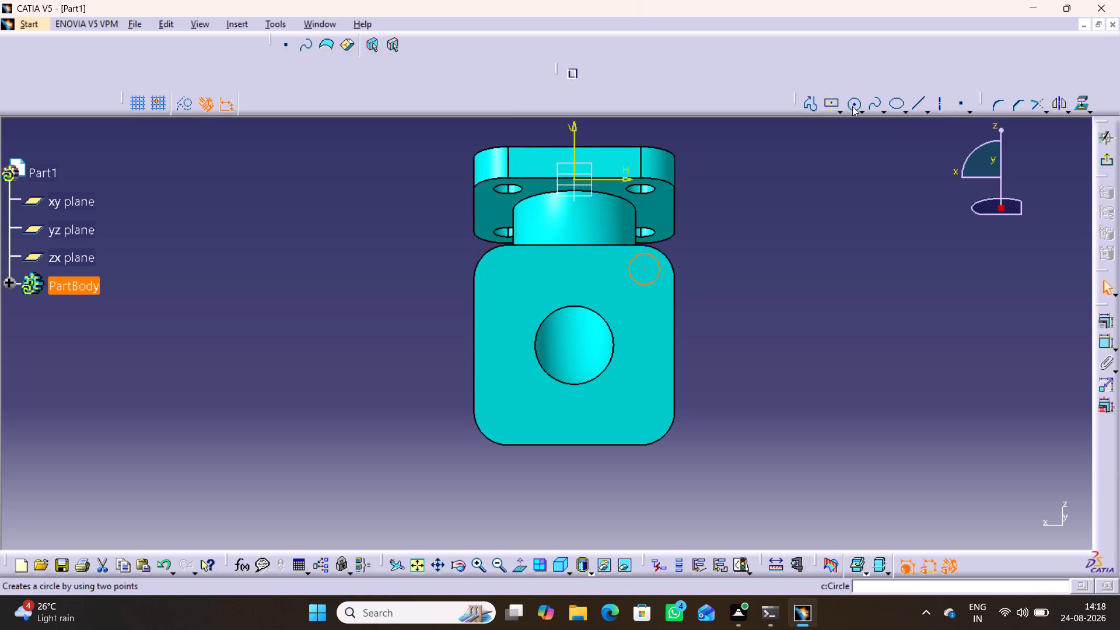
{"action": "double_click", "coordinate": [852, 106]}
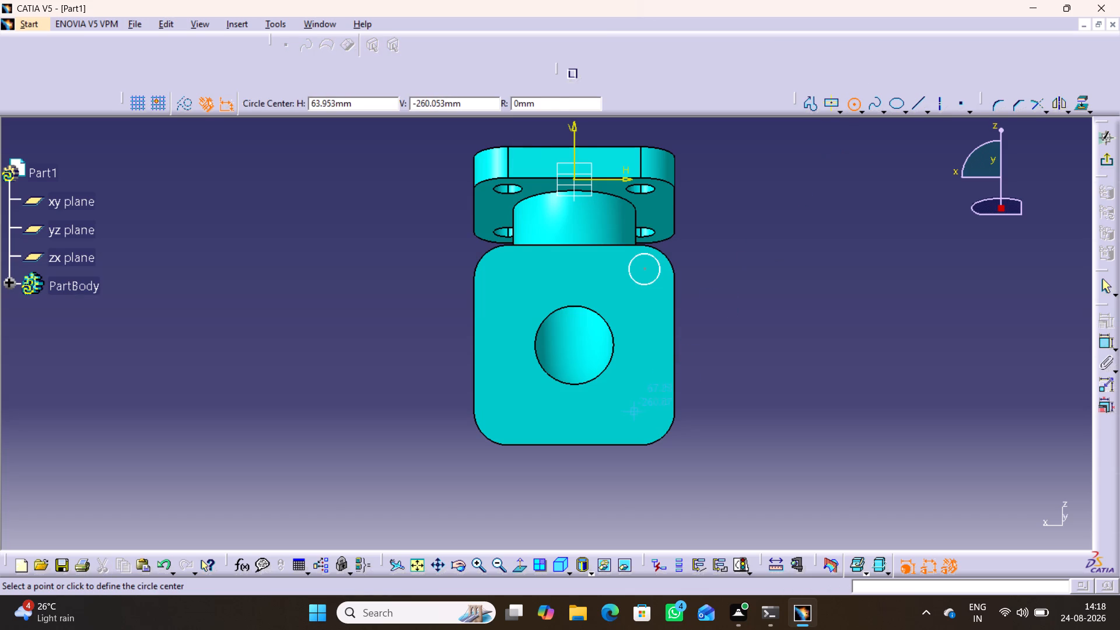
{"action": "left_click", "coordinate": [635, 411]}
{"action": "left_click", "coordinate": [642, 429]}
{"action": "left_click", "coordinate": [512, 412]}
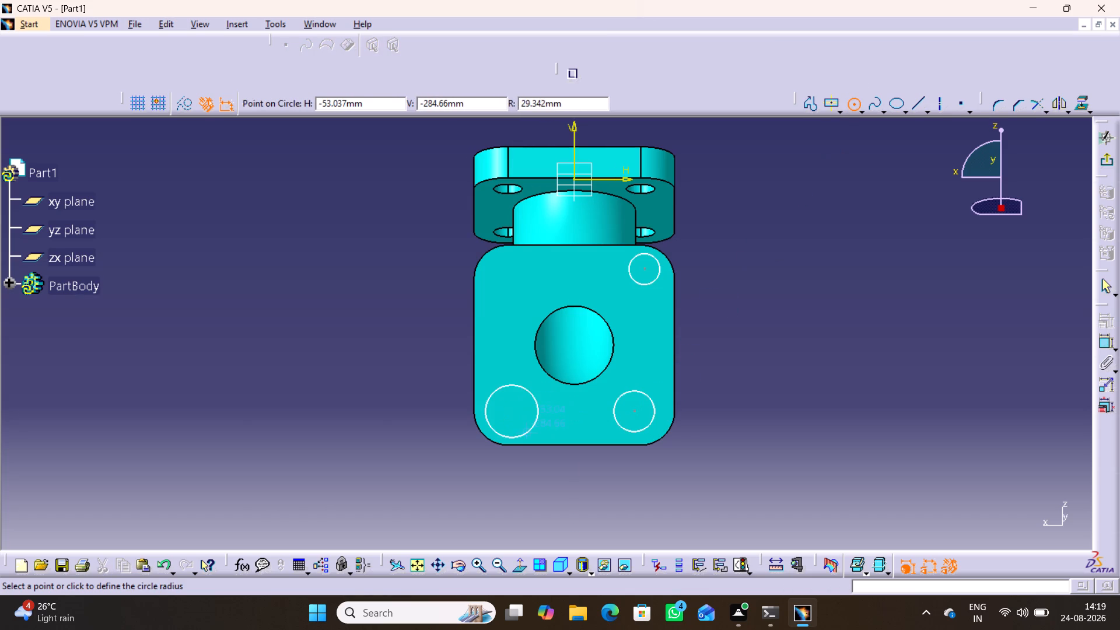
{"action": "left_click", "coordinate": [528, 434]}
{"action": "left_click", "coordinate": [504, 279]}
{"action": "left_click", "coordinate": [514, 303]}
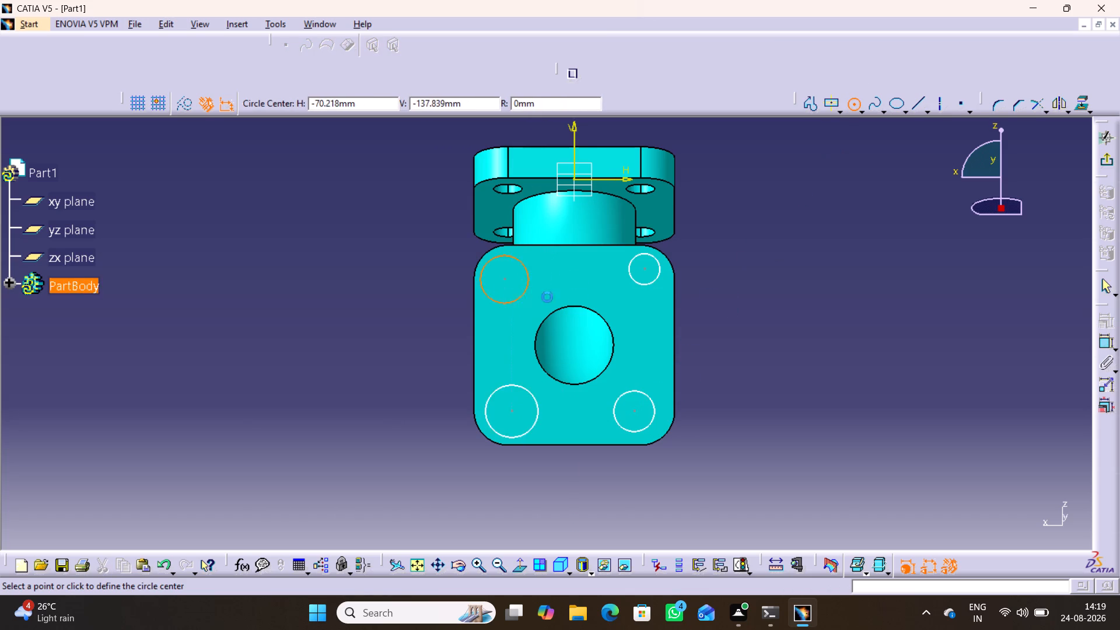
{"action": "left_click", "coordinate": [1105, 289]}
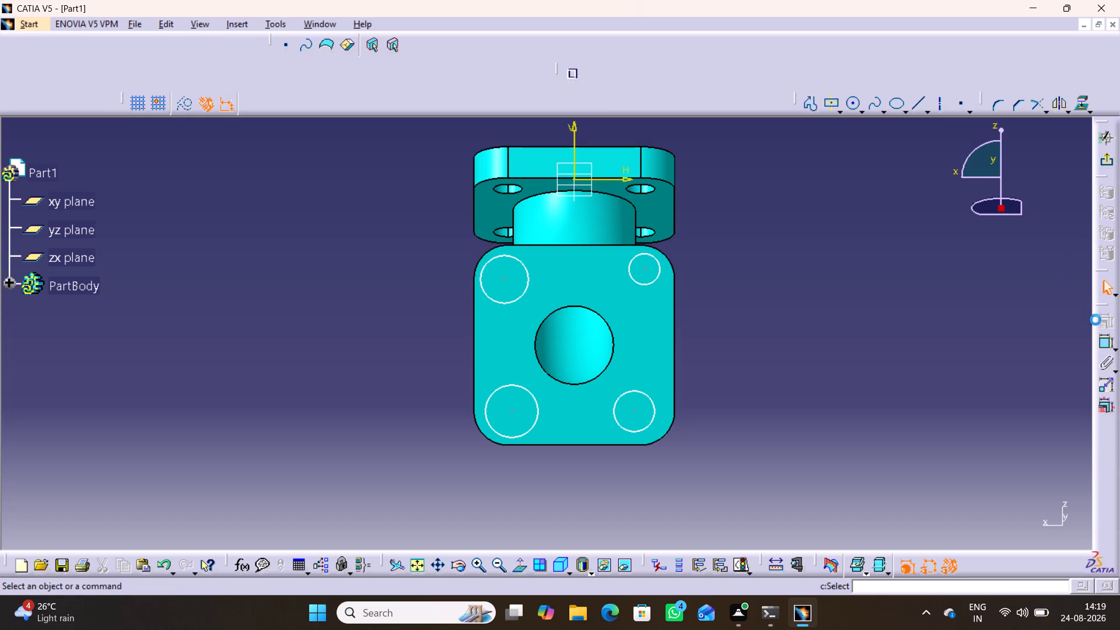
Dimension the upper-right and lower-right corner circles and set both diameters to 38 mm.
{"action": "double_click", "coordinate": [1107, 341]}
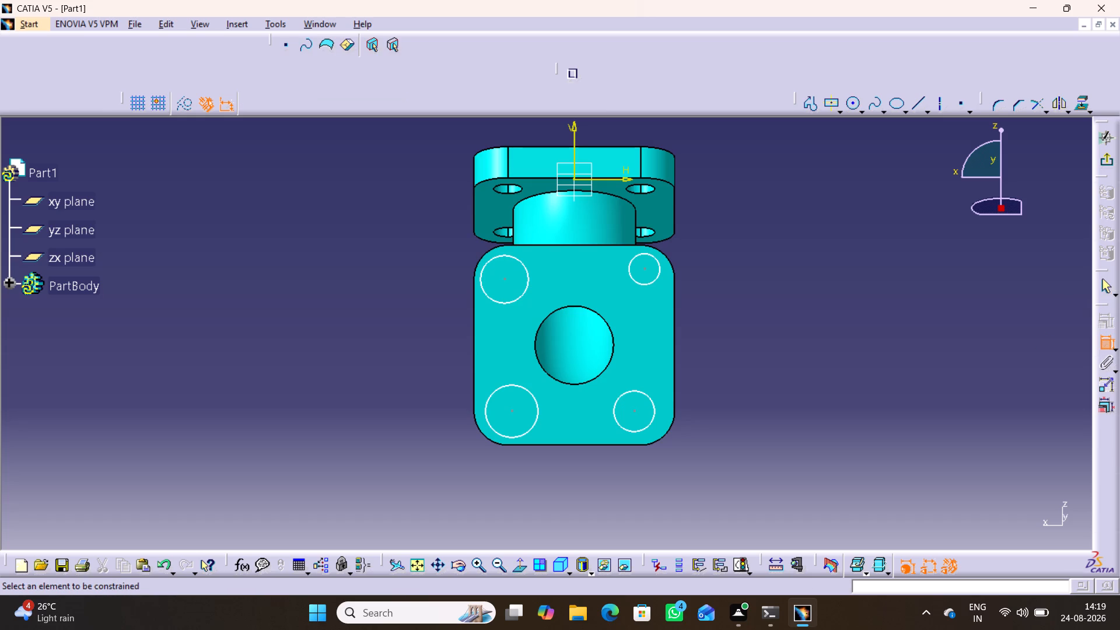
{"action": "left_click", "coordinate": [661, 272]}
{"action": "left_click", "coordinate": [730, 277]}
{"action": "double_click", "coordinate": [736, 273]}
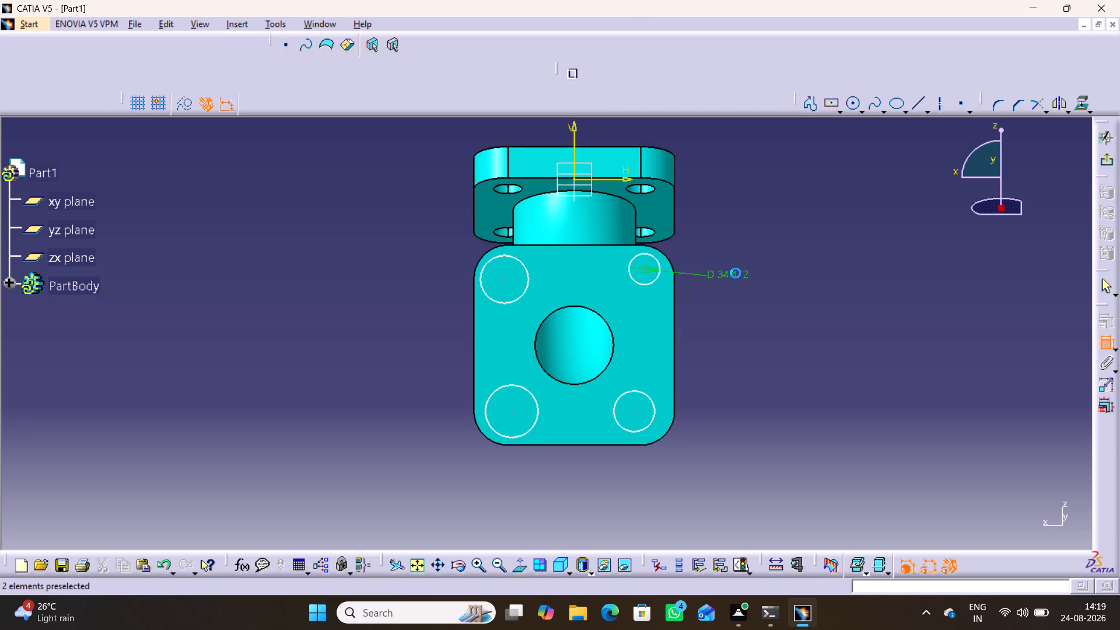
{"action": "type", "text": "38"}
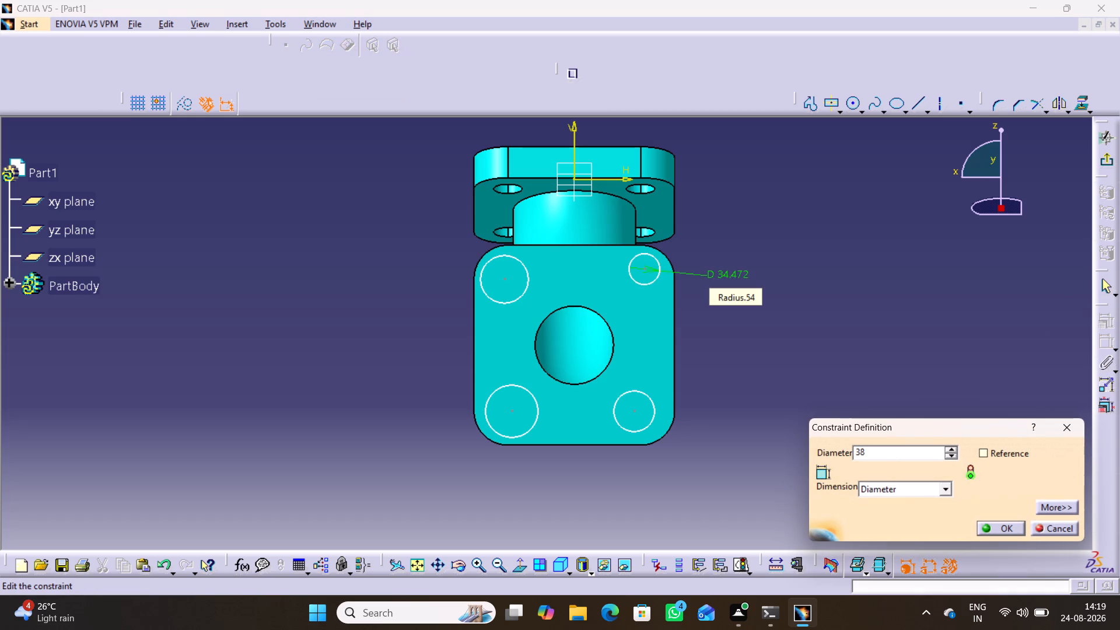
{"action": "key", "text": "Return"}
{"action": "left_click", "coordinate": [651, 407]}
{"action": "left_click", "coordinate": [712, 366]}
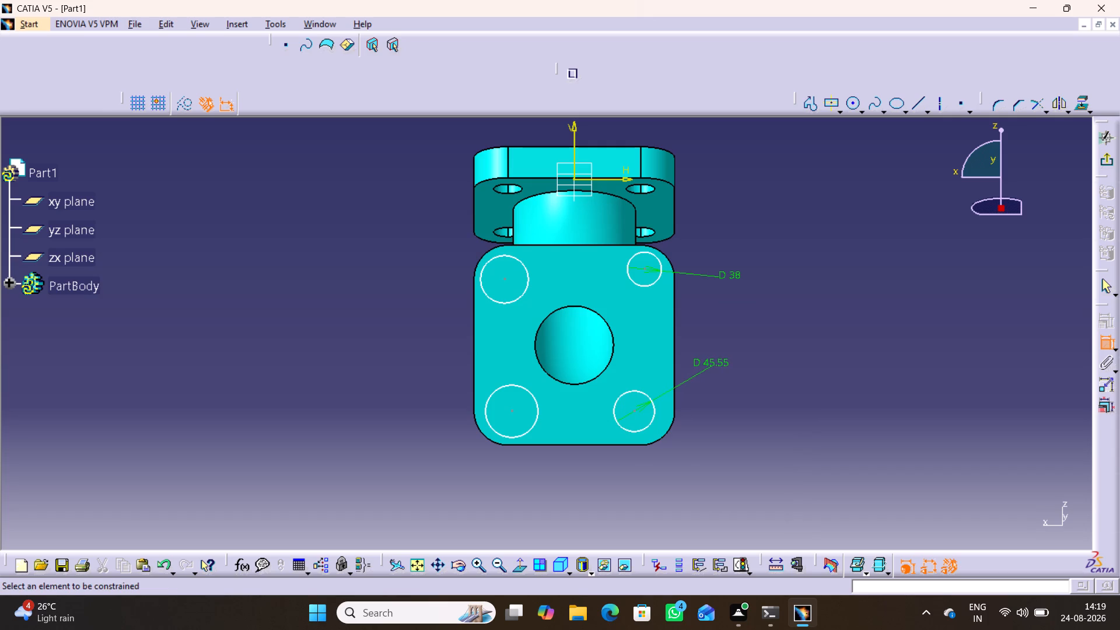
{"action": "double_click", "coordinate": [712, 363]}
{"action": "key", "text": "3"}
{"action": "key", "text": "8"}
{"action": "key", "text": "Return"}
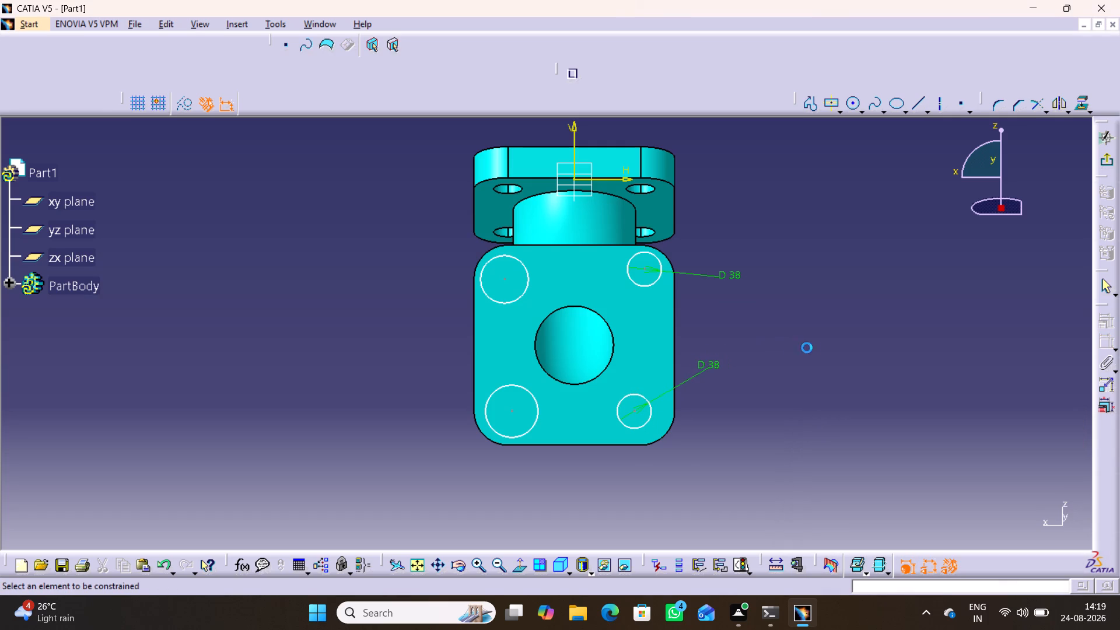
{"action": "left_click", "coordinate": [813, 348]}
Dimension the lower-left and upper-left corner circles and set both diameters to 38 mm.
{"action": "left_click", "coordinate": [537, 418]}
{"action": "left_click", "coordinate": [418, 429]}
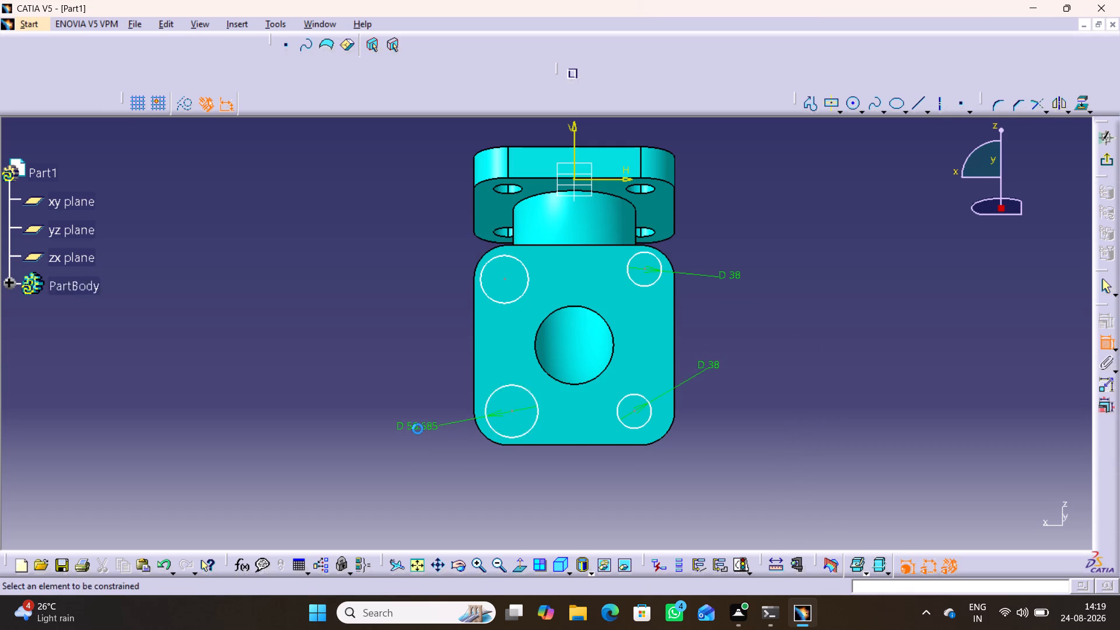
{"action": "double_click", "coordinate": [416, 426]}
{"action": "key", "text": "3"}
{"action": "key", "text": "8"}
{"action": "key", "text": "Return"}
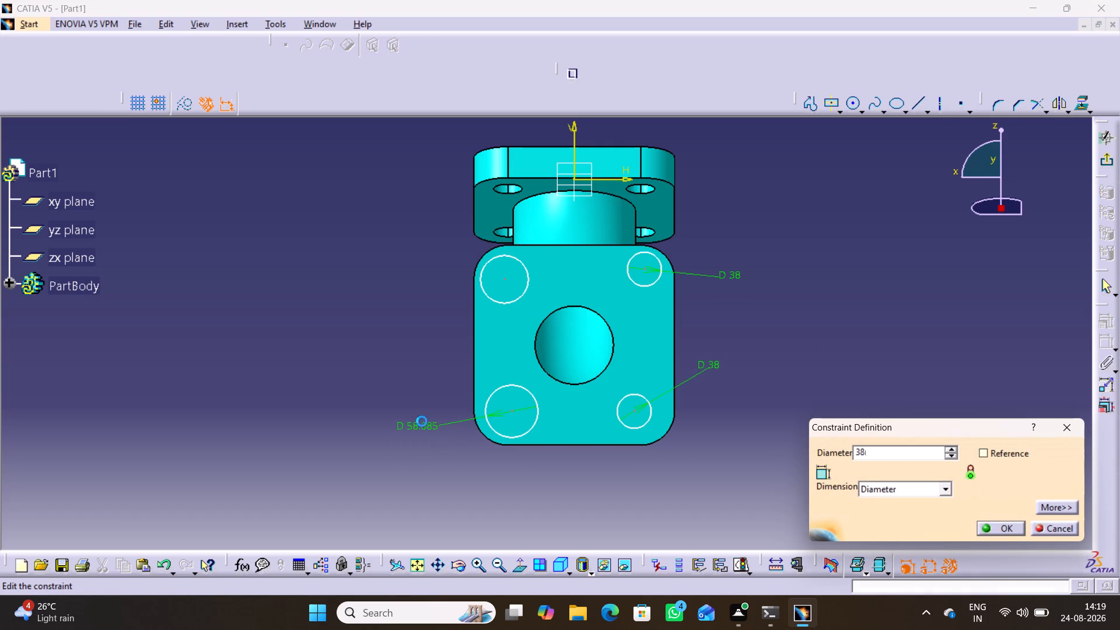
{"action": "left_click", "coordinate": [436, 338]}
{"action": "left_click", "coordinate": [506, 299]}
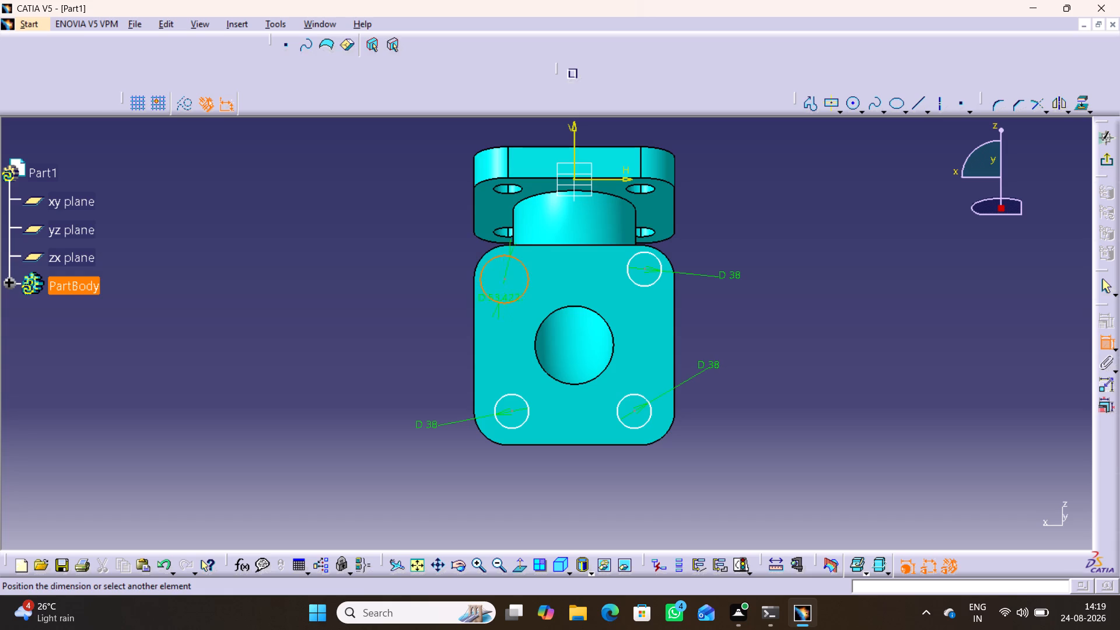
{"action": "left_click", "coordinate": [433, 283]}
{"action": "double_click", "coordinate": [437, 282]}
{"action": "type", "text": "38"}
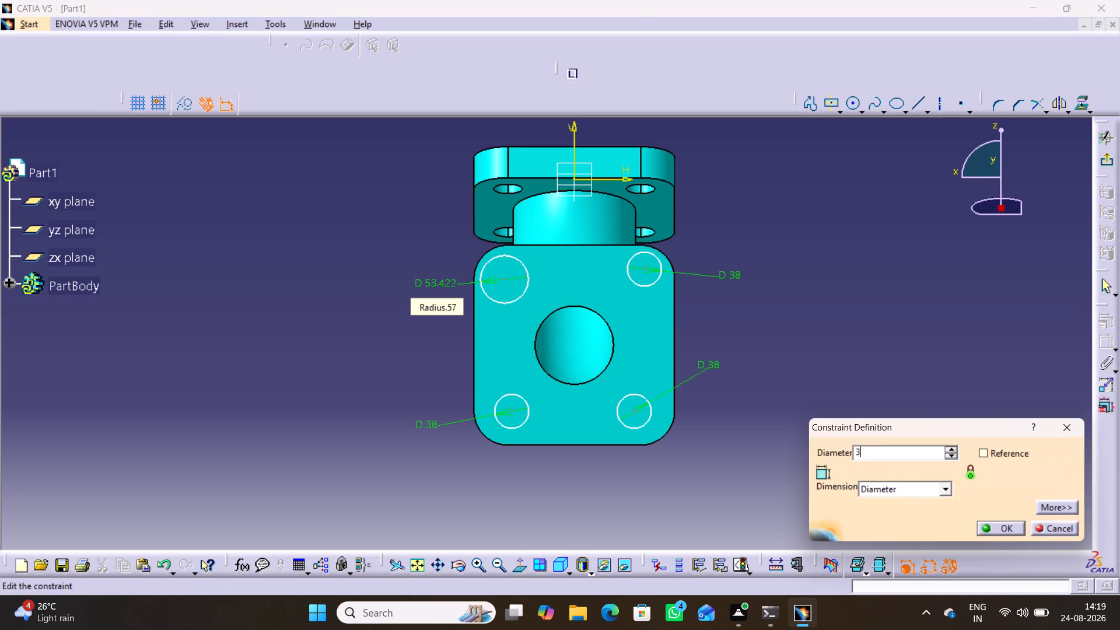
{"action": "key", "text": "Return"}
{"action": "left_click", "coordinate": [390, 359]}
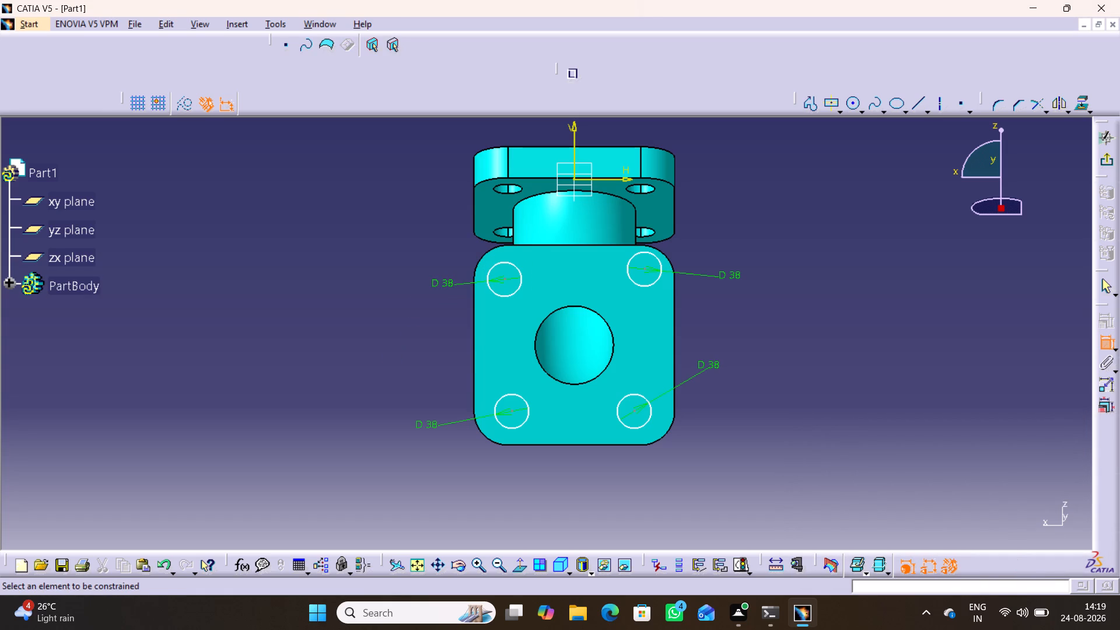
Make the two lower circles concentric with the flange's adjacent rounded corner edges.
{"action": "left_click", "coordinate": [647, 425]}
{"action": "left_click", "coordinate": [669, 431]}
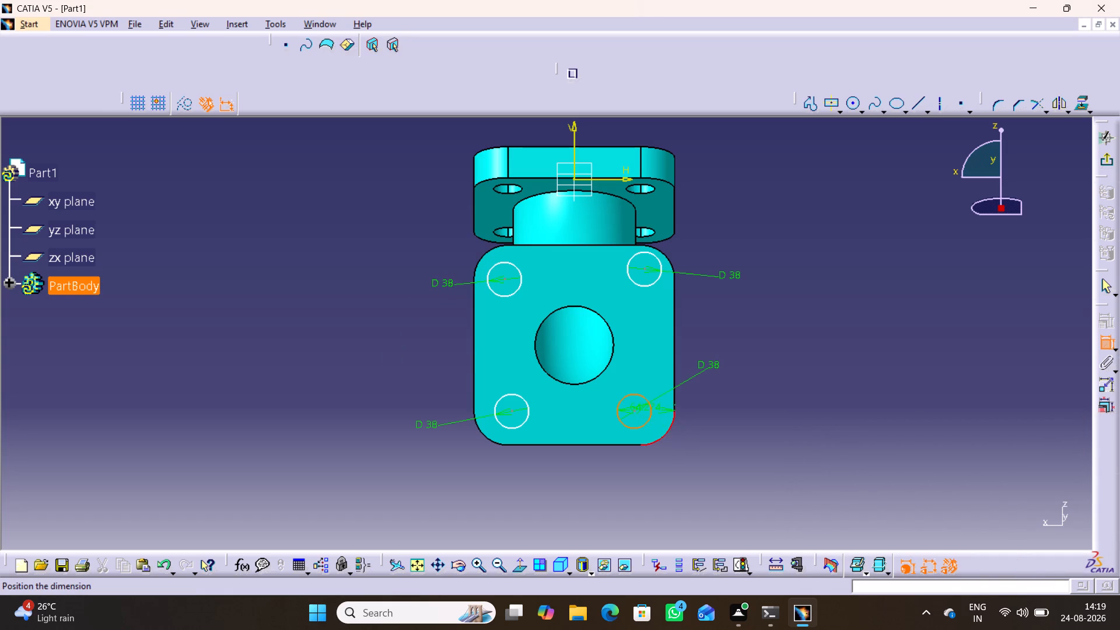
{"action": "right_click", "coordinate": [741, 431]}
{"action": "left_click", "coordinate": [800, 335]}
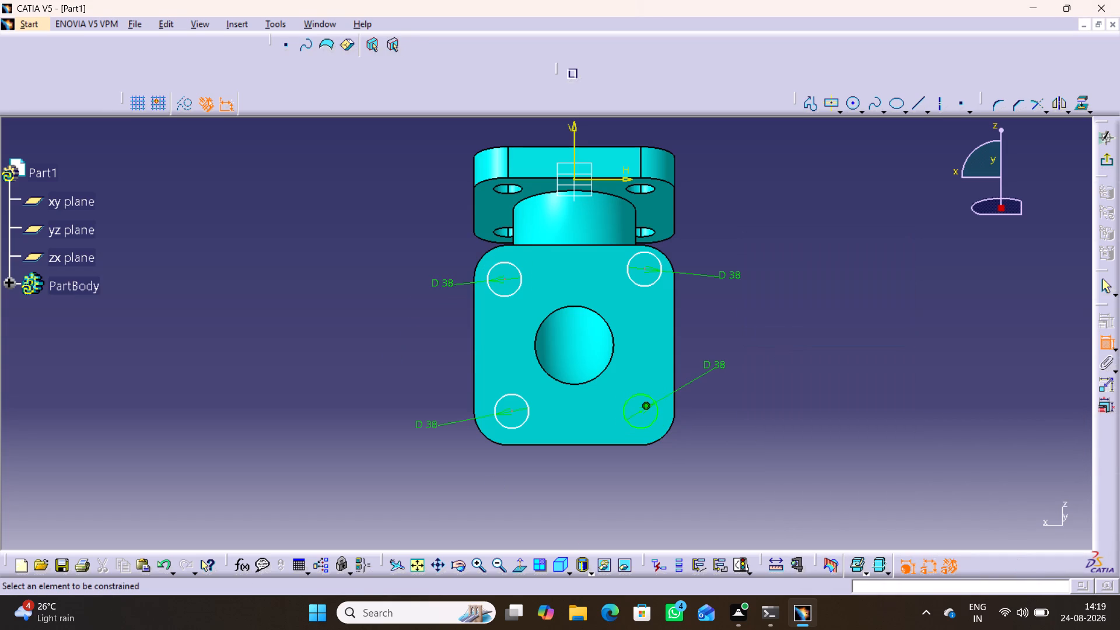
{"action": "left_click", "coordinate": [508, 428]}
{"action": "left_click", "coordinate": [493, 442]}
{"action": "right_click", "coordinate": [444, 472]}
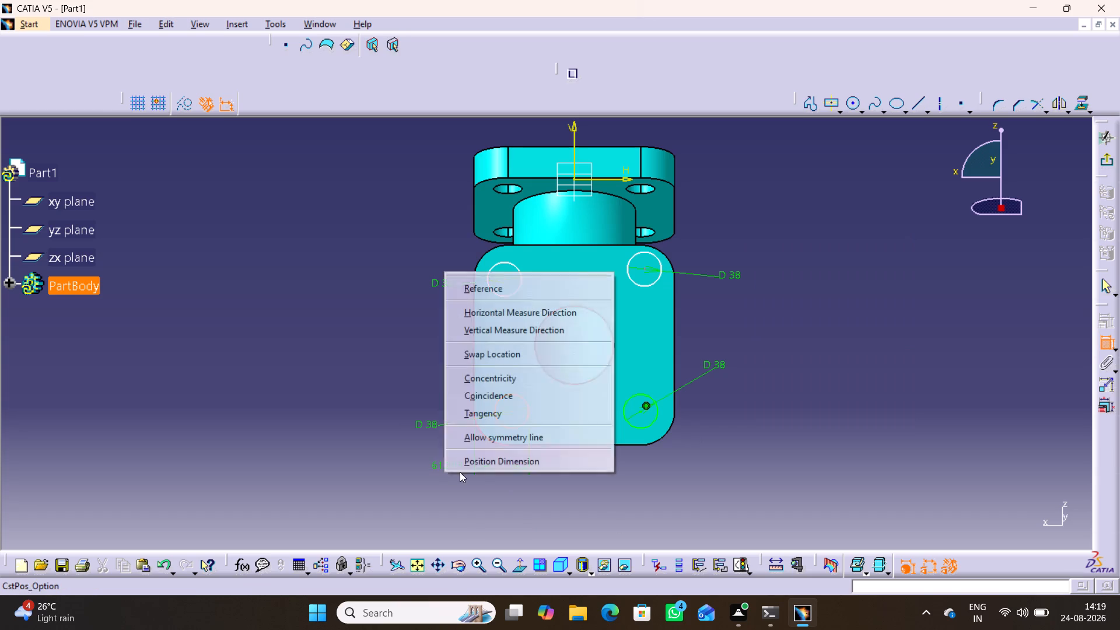
{"action": "left_click", "coordinate": [510, 375]}
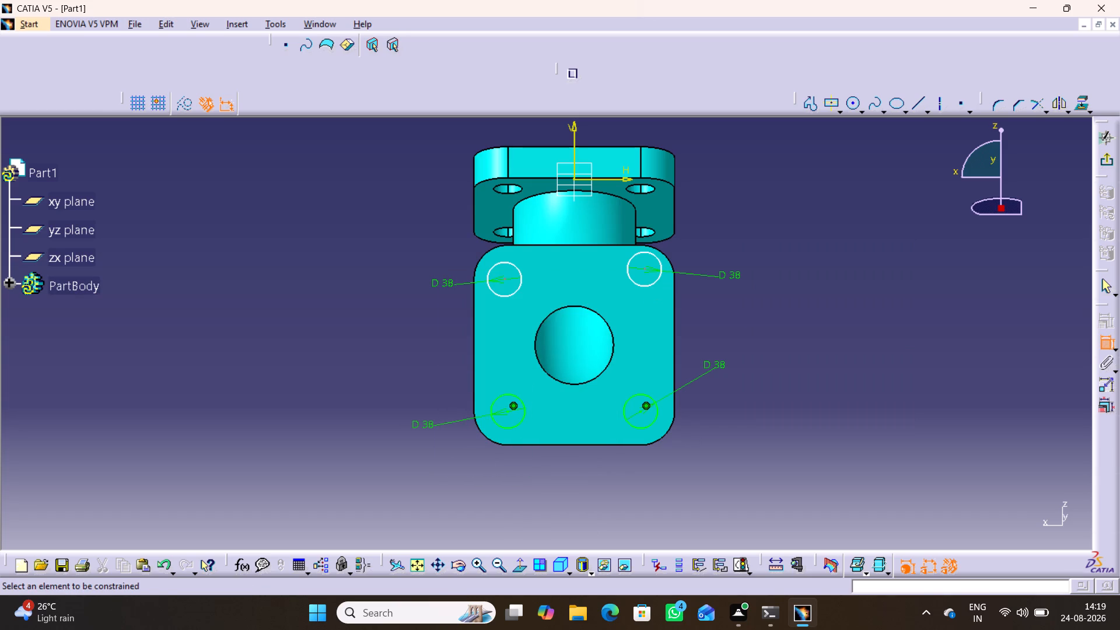
Make the two upper circles concentric with the flange's adjacent rounded corners and exit the sketch.
{"action": "left_click", "coordinate": [663, 276]}
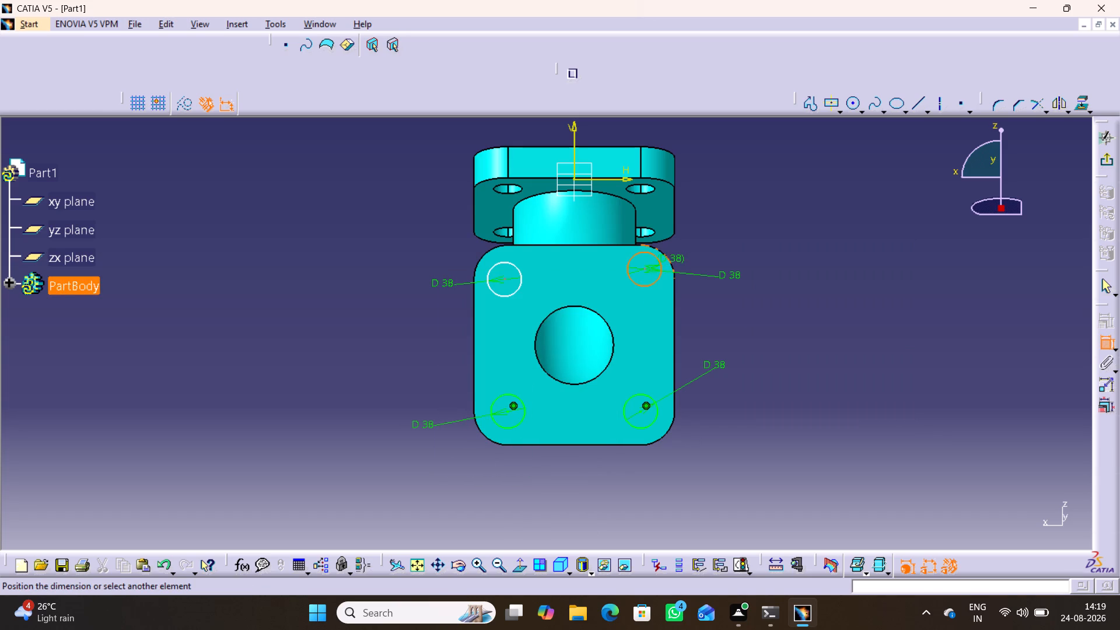
{"action": "left_click", "coordinate": [671, 262]}
{"action": "right_click", "coordinate": [744, 230]}
{"action": "left_click", "coordinate": [786, 337]}
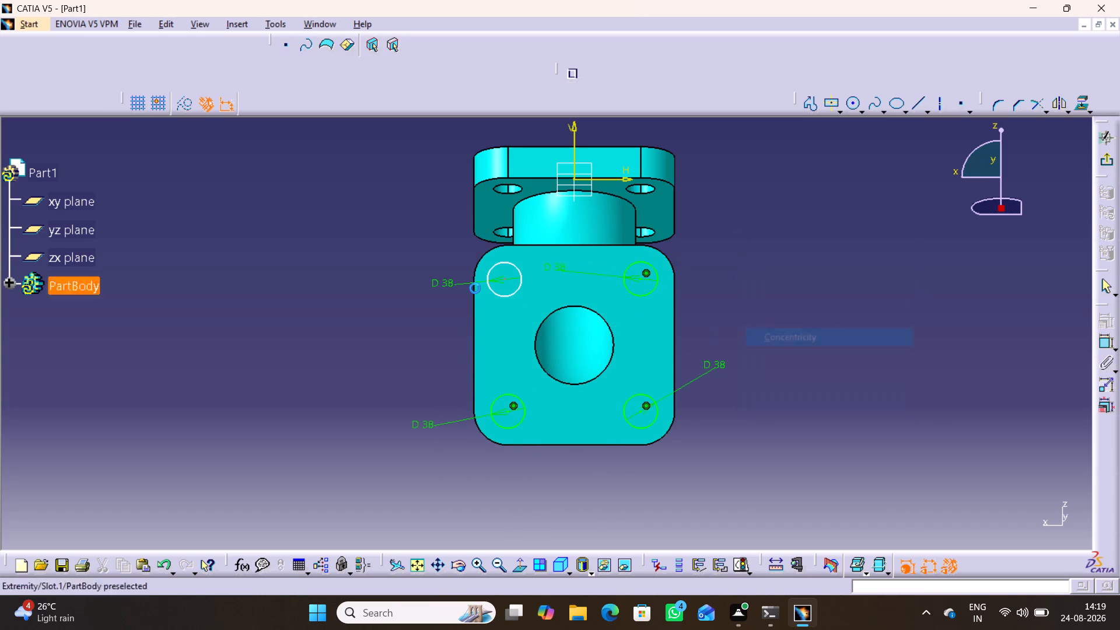
{"action": "left_click", "coordinate": [514, 292]}
{"action": "left_click", "coordinate": [489, 251]}
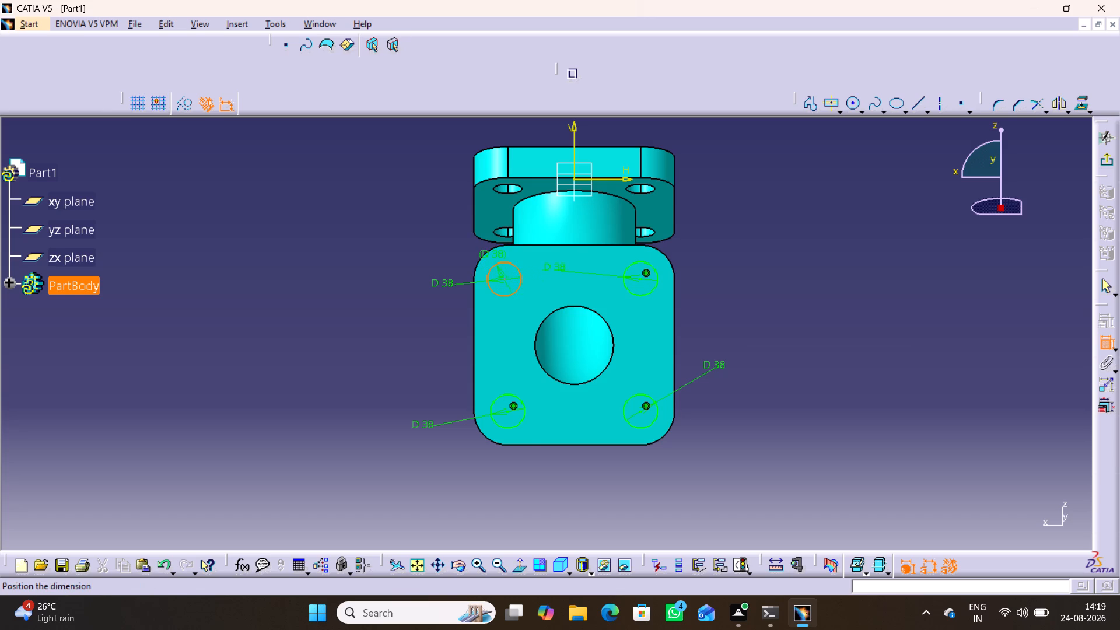
{"action": "right_click", "coordinate": [363, 239]}
{"action": "left_click", "coordinate": [411, 343]}
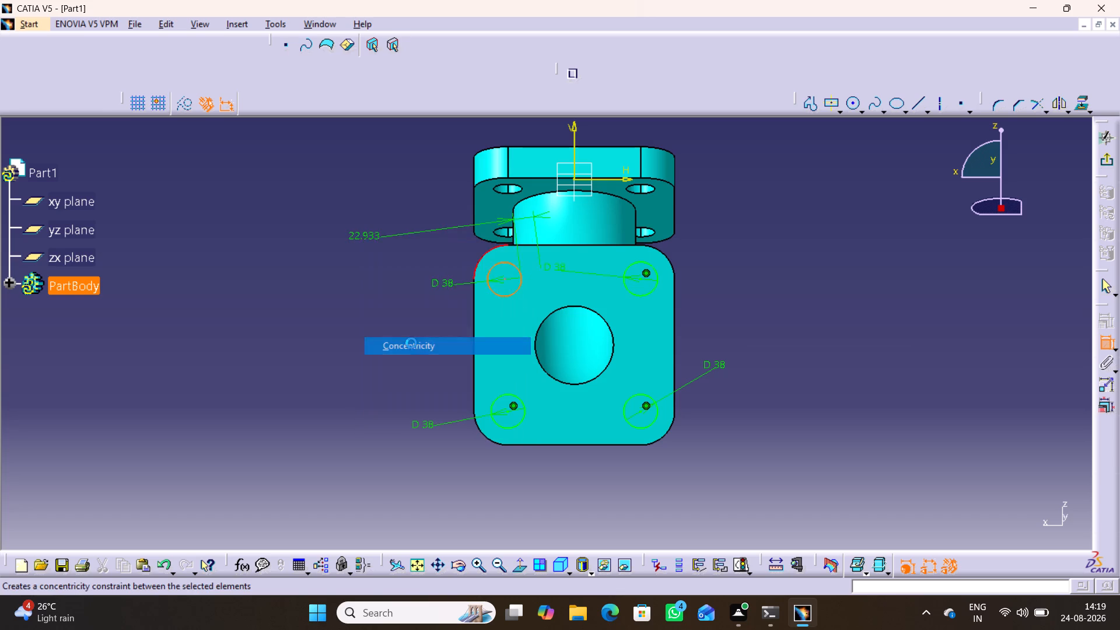
{"action": "left_click", "coordinate": [914, 309]}
{"action": "left_click", "coordinate": [1107, 159]}
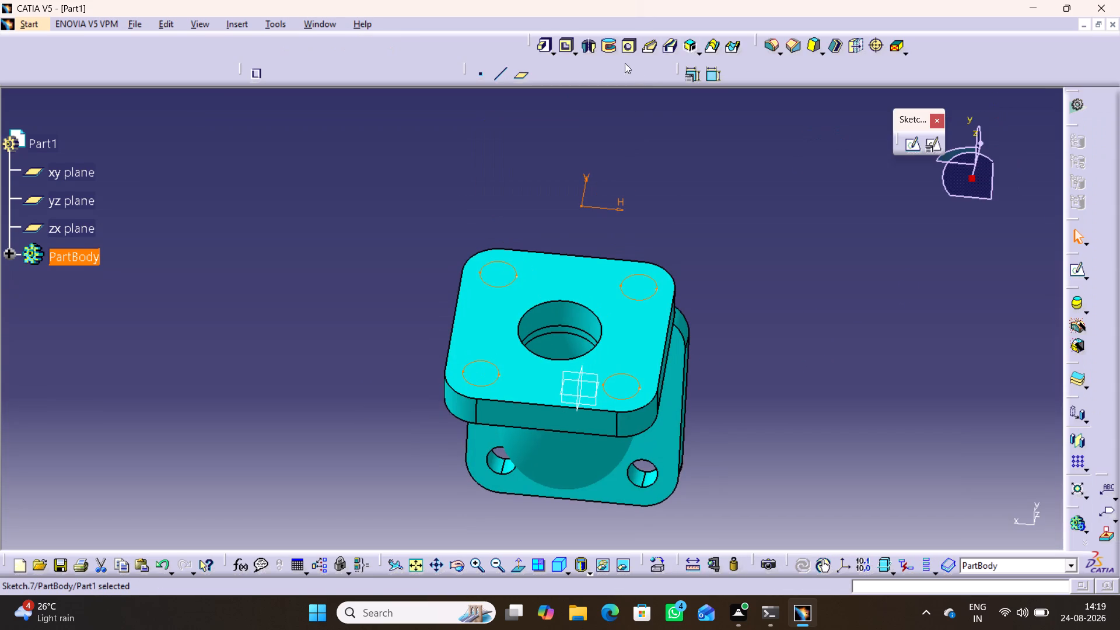
Cut the four-circle sketch into the new flange as a 37 mm deep pocket.
{"action": "left_click", "coordinate": [566, 47]}
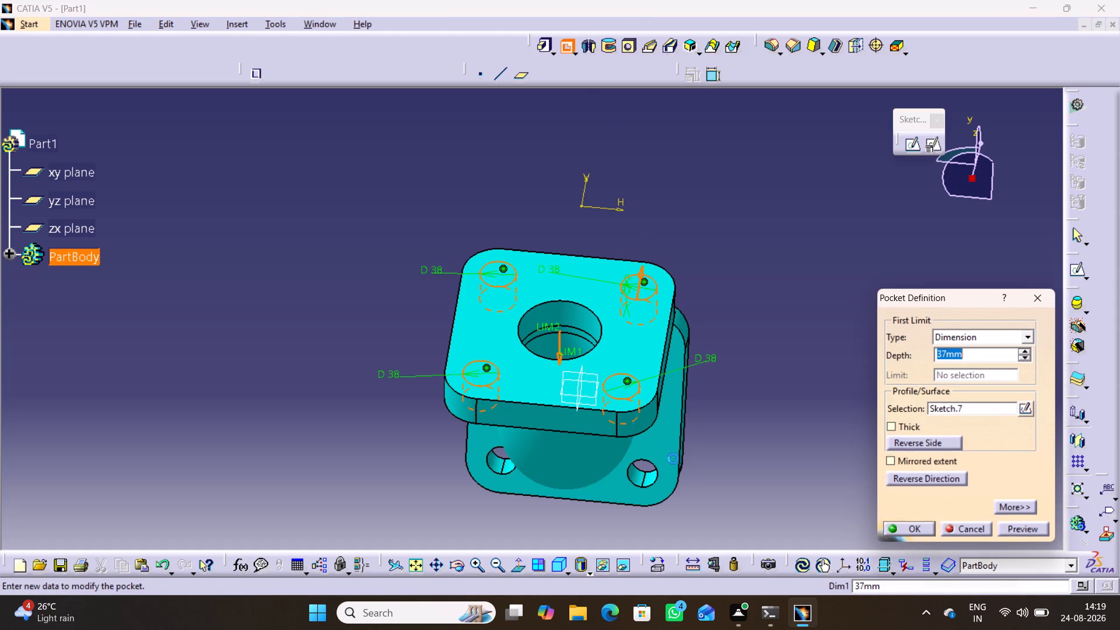
{"action": "left_click", "coordinate": [1010, 527]}
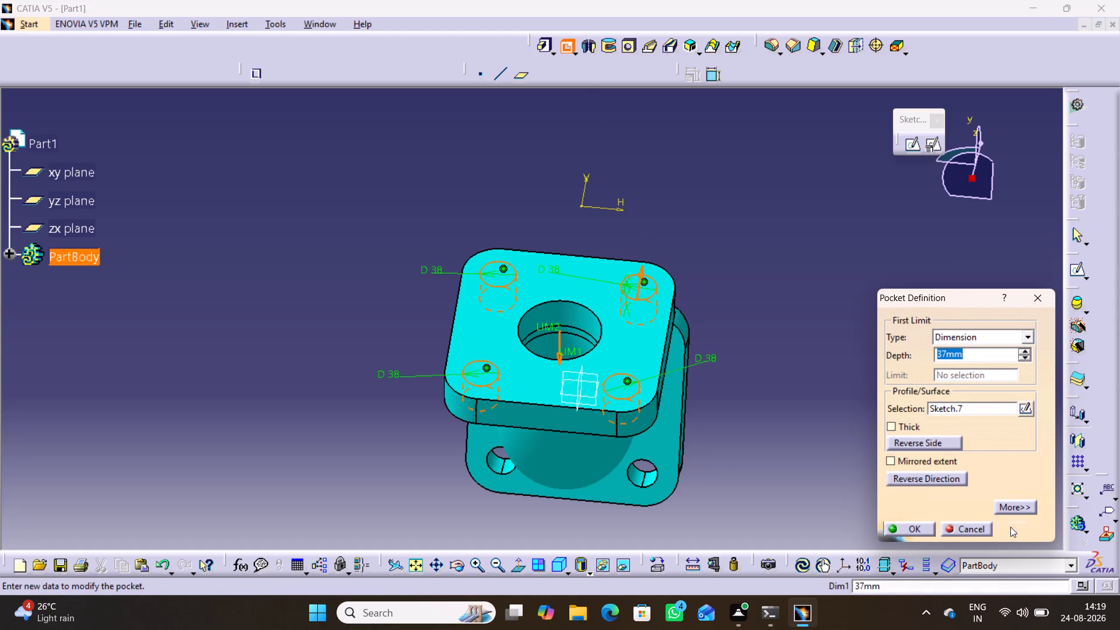
{"action": "left_click", "coordinate": [926, 532]}
{"action": "left_click", "coordinate": [790, 451]}
Examine the new flange's bolt holes and the overall elbow from several angles and up close.
{"action": "middle_click_drag", "start_coordinate": [786, 468], "coordinate": [779, 411]}
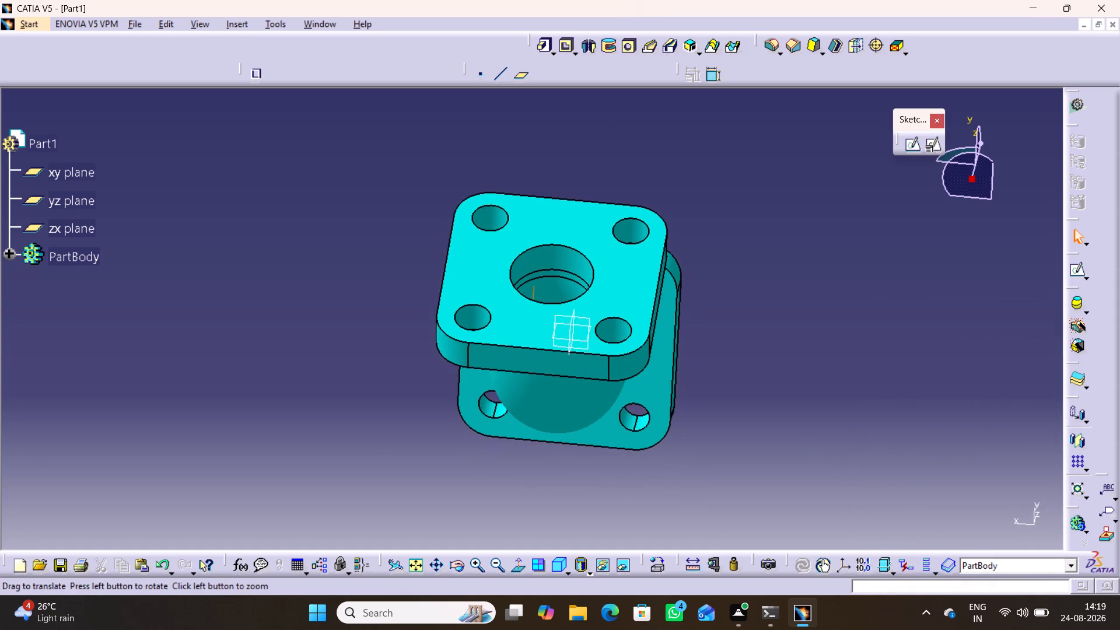
{"action": "middle_click_drag", "start_coordinate": [779, 411], "coordinate": [762, 359]}
{"action": "right_click_drag", "start_coordinate": [779, 411], "coordinate": [762, 359]}
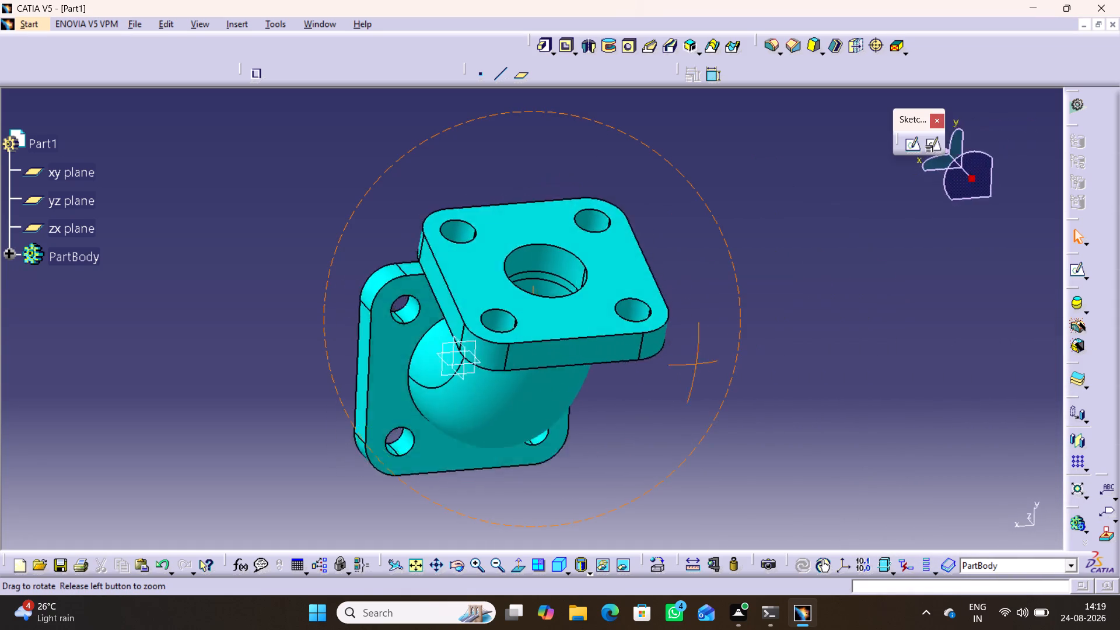
{"action": "right_click_drag", "start_coordinate": [762, 359], "coordinate": [691, 401]}
{"action": "middle_click_drag", "start_coordinate": [762, 359], "coordinate": [711, 418]}
{"action": "left_click", "coordinate": [793, 348]}
{"action": "middle_click_drag", "start_coordinate": [767, 316], "coordinate": [777, 302]}
{"action": "right_click", "coordinate": [767, 316]}
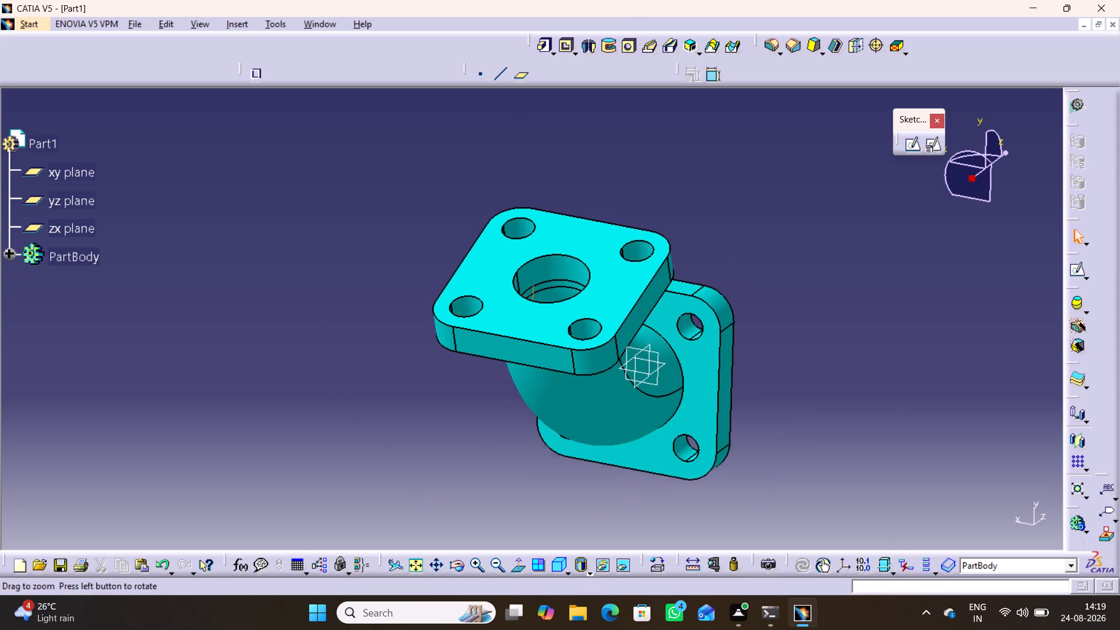
{"action": "middle_click_drag", "start_coordinate": [777, 302], "coordinate": [798, 246]}
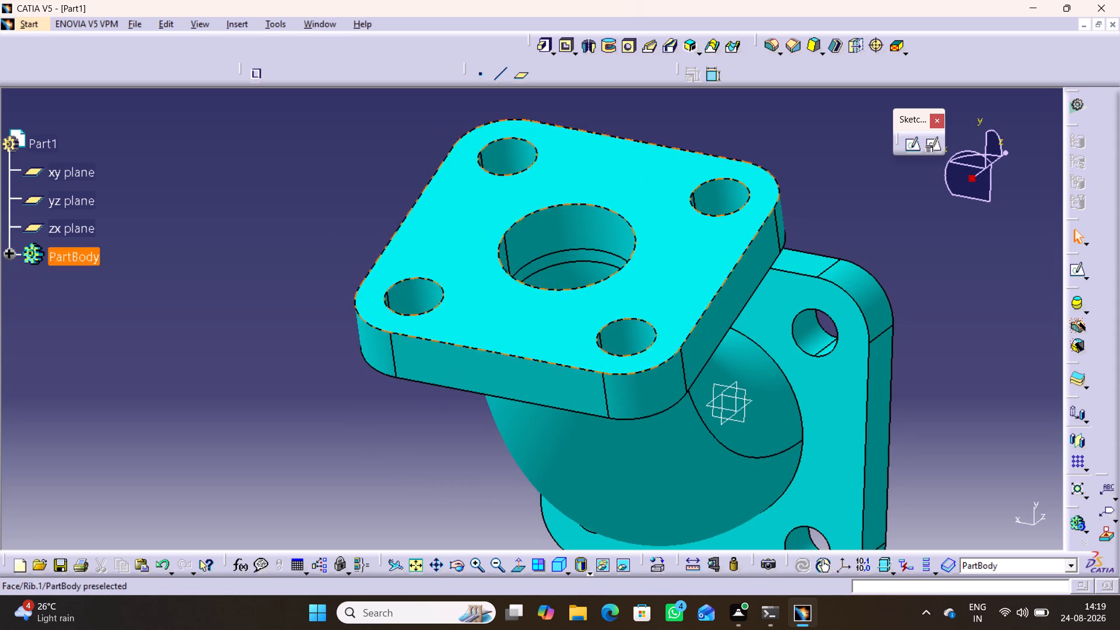
Set the fill color of both flanges' bolt-hole pockets, Pocket.1 and Pocket.2, to red.
{"action": "left_click", "coordinate": [8, 255]}
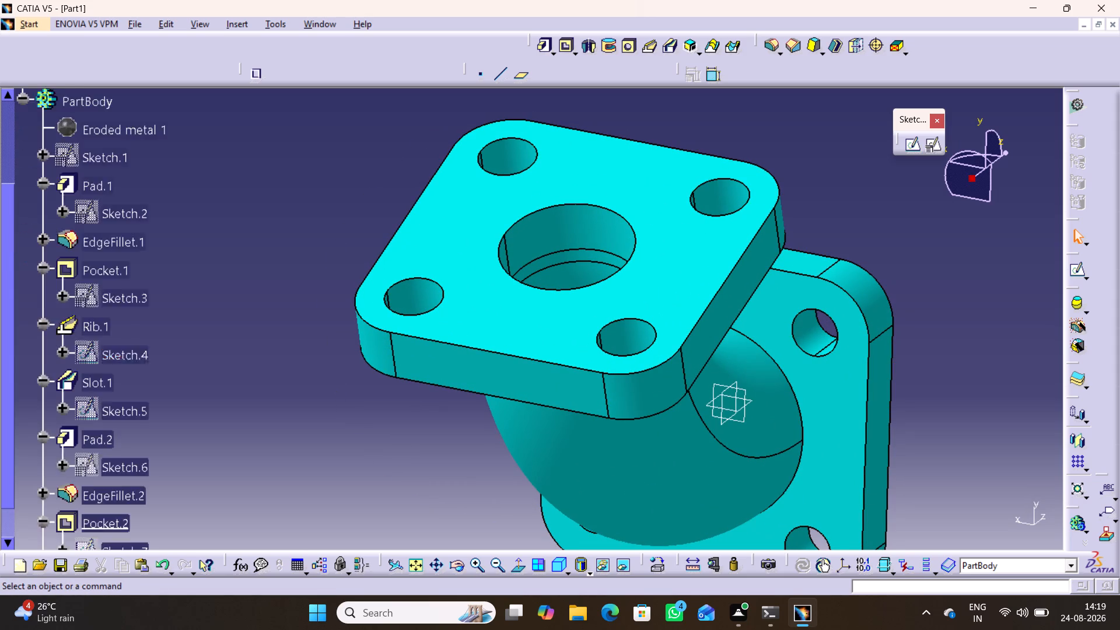
{"action": "scroll", "coordinate": [84, 362], "scroll_direction": "down", "scroll_amount": 4}
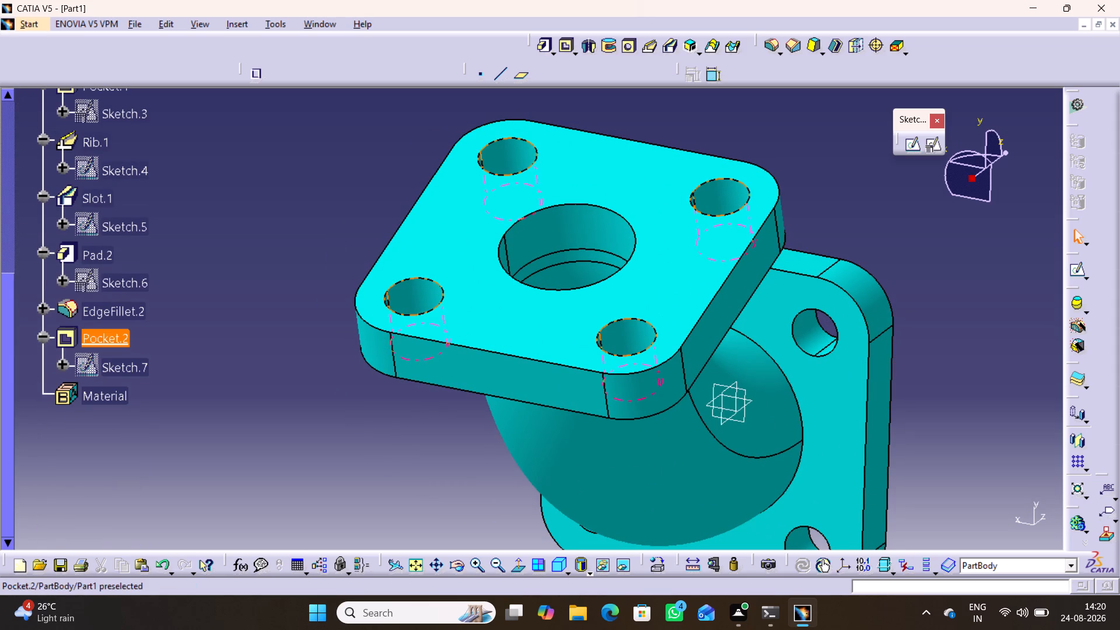
{"action": "left_click", "coordinate": [98, 338]}
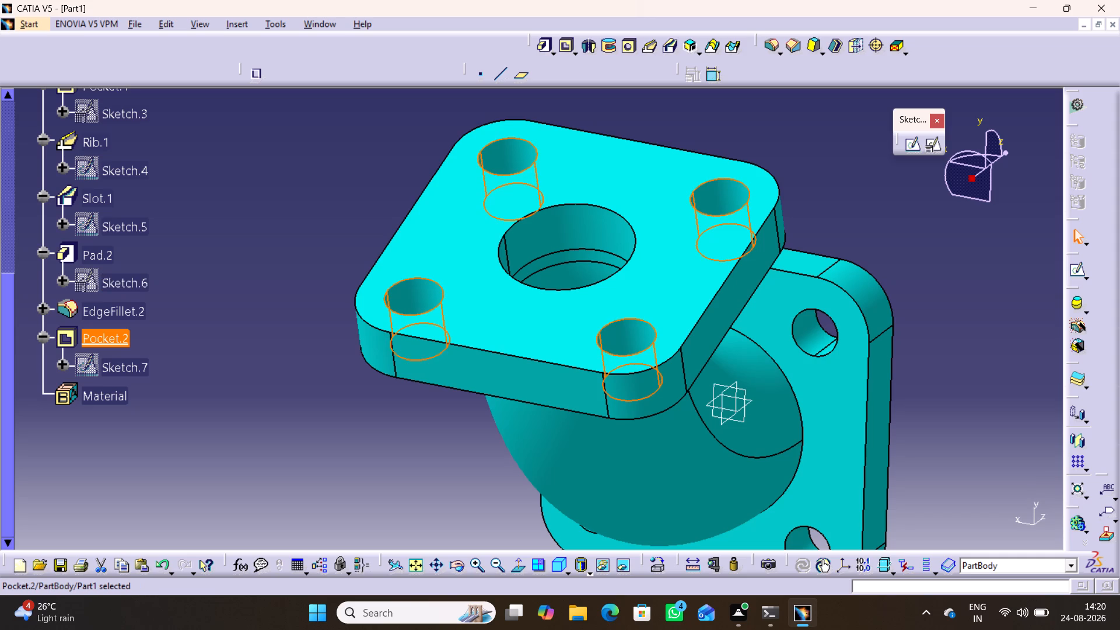
{"action": "scroll", "coordinate": [169, 260], "scroll_direction": "up", "scroll_amount": 2, "text": "ctrl"}
{"action": "scroll", "coordinate": [181, 260], "scroll_direction": "up", "scroll_amount": 4}
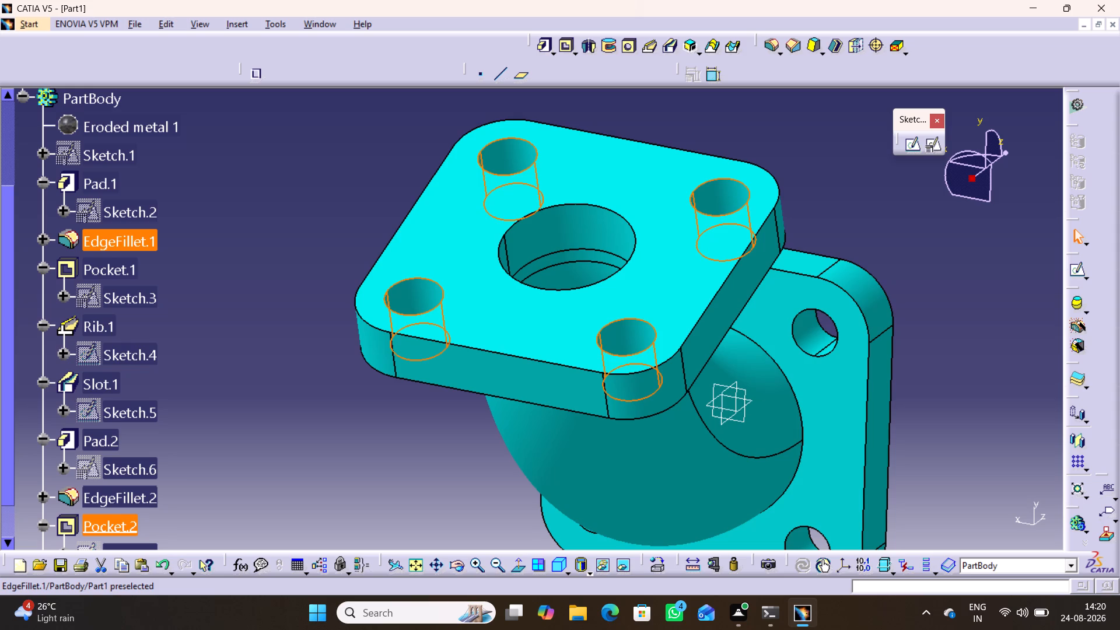
{"action": "left_click", "coordinate": [117, 265], "text": "ctrl"}
{"action": "right_click", "coordinate": [120, 266]}
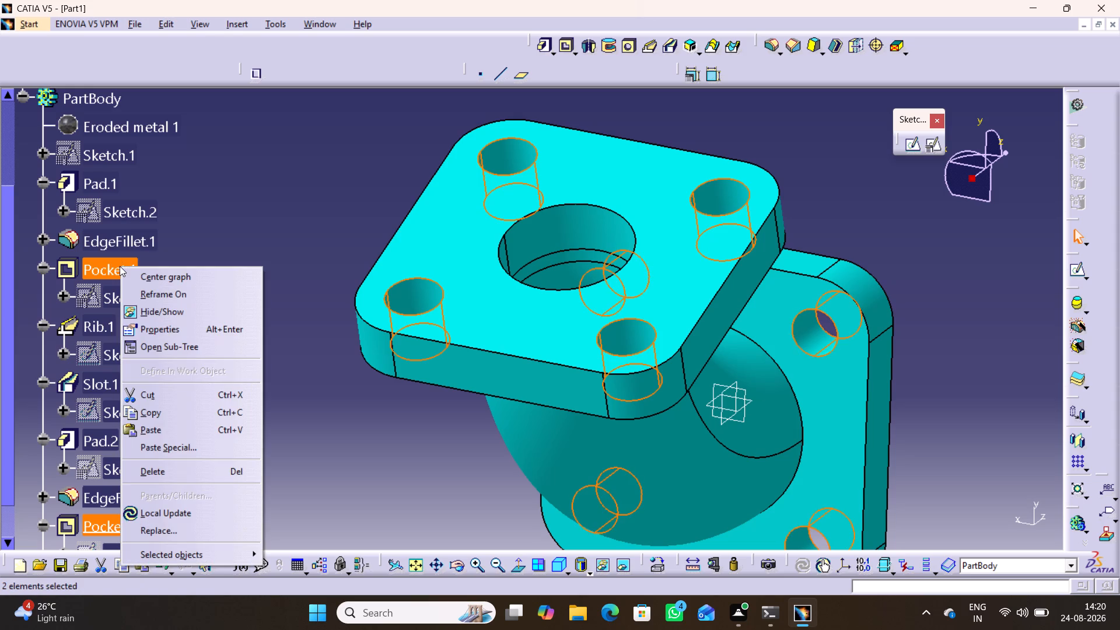
{"action": "left_click", "coordinate": [185, 330]}
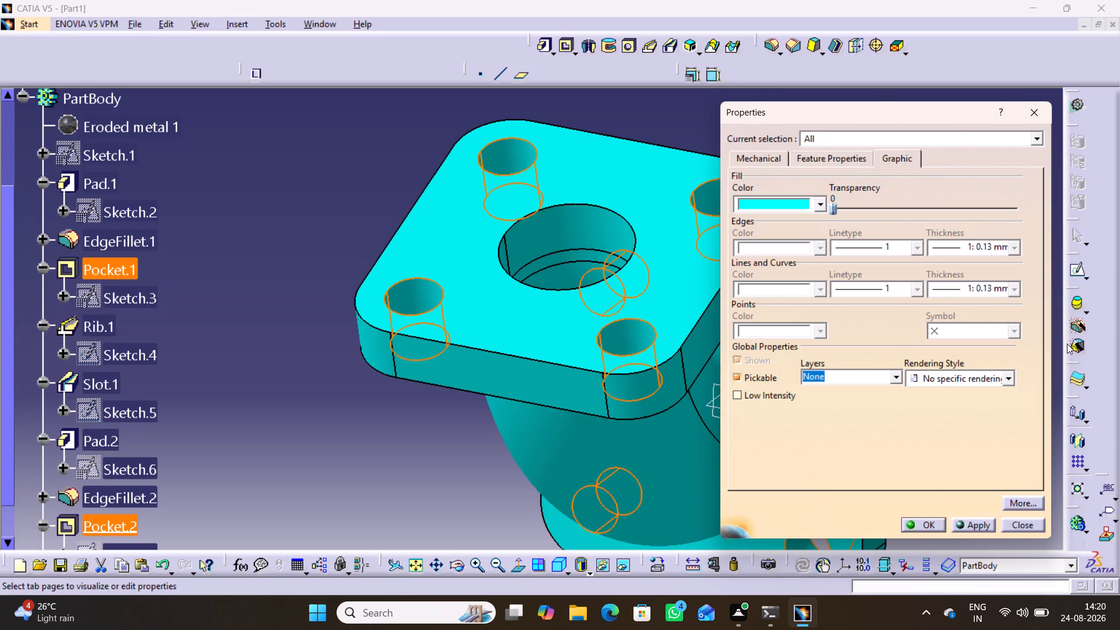
{"action": "left_click", "coordinate": [819, 204]}
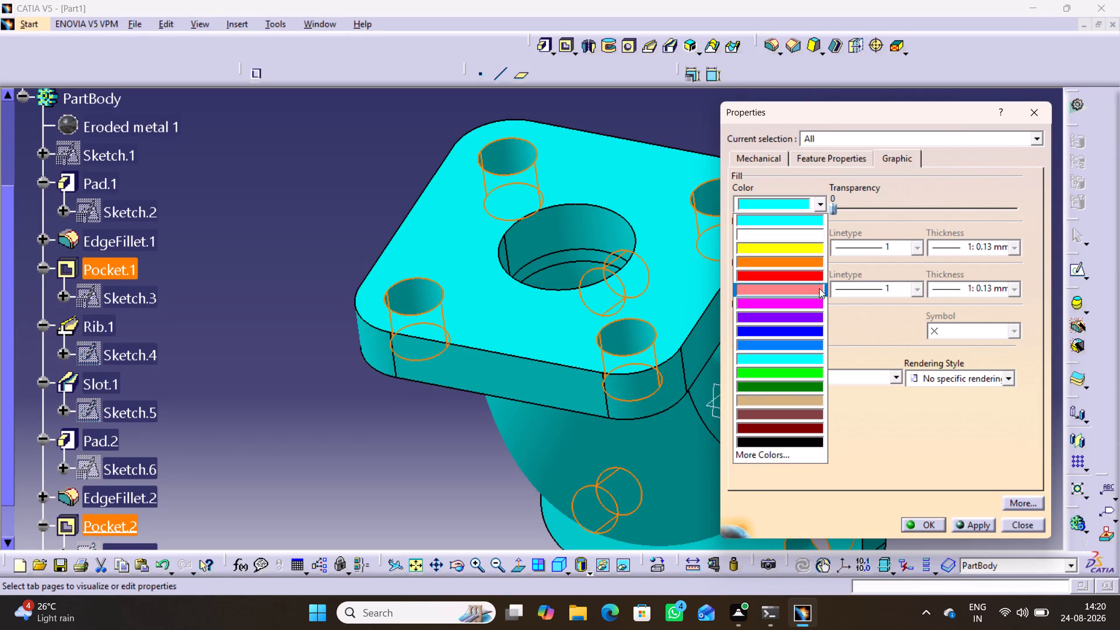
{"action": "left_click", "coordinate": [809, 279]}
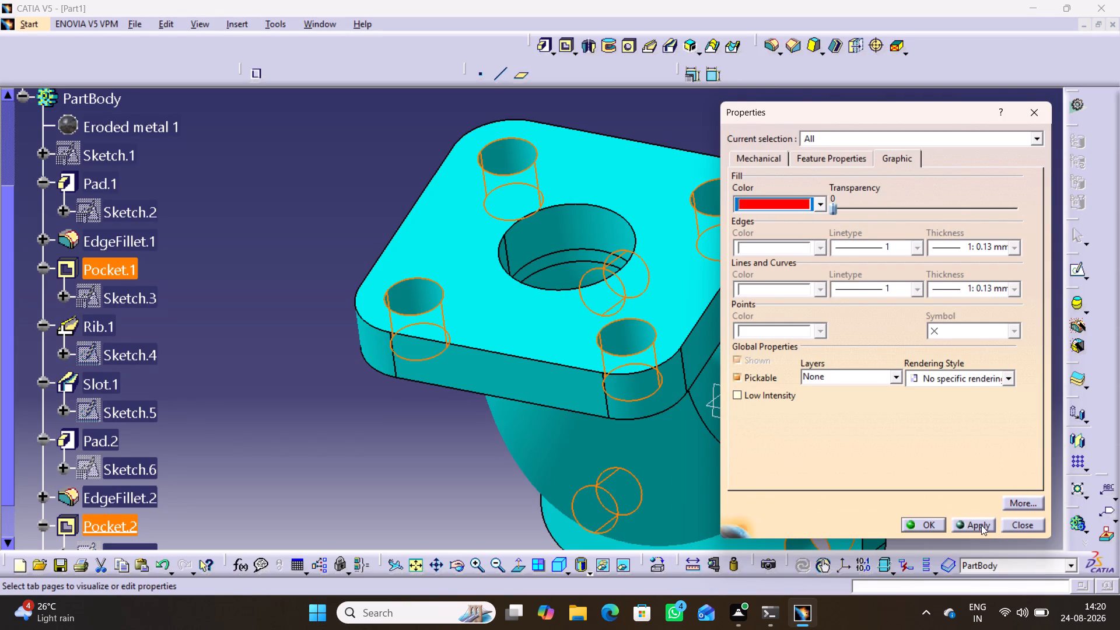
{"action": "left_click", "coordinate": [981, 525]}
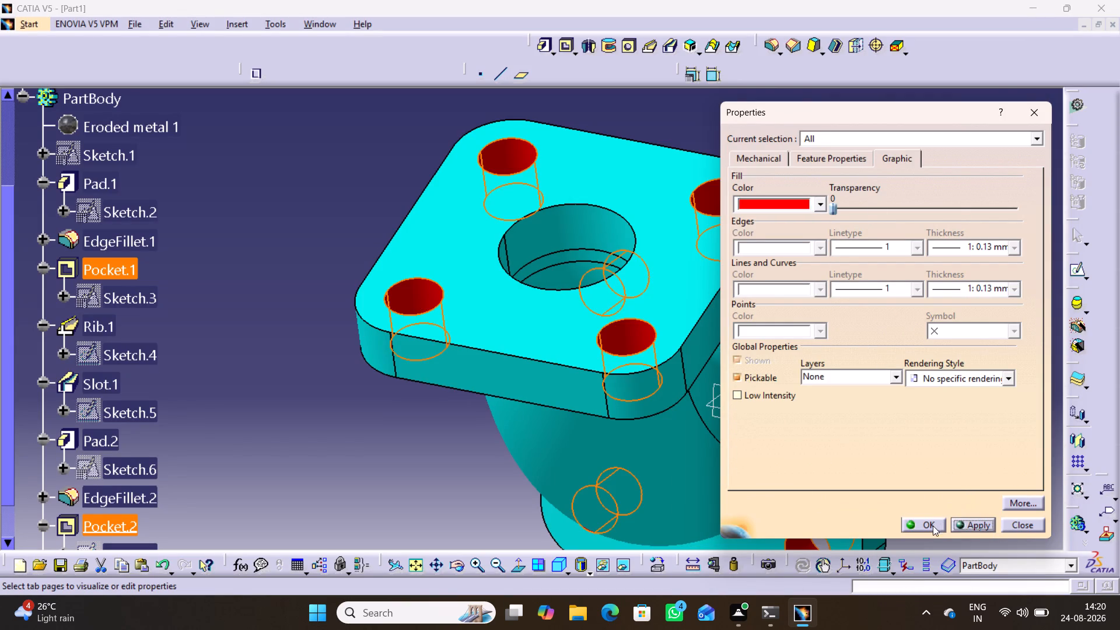
{"action": "left_click", "coordinate": [932, 526]}
{"action": "left_click", "coordinate": [982, 418]}
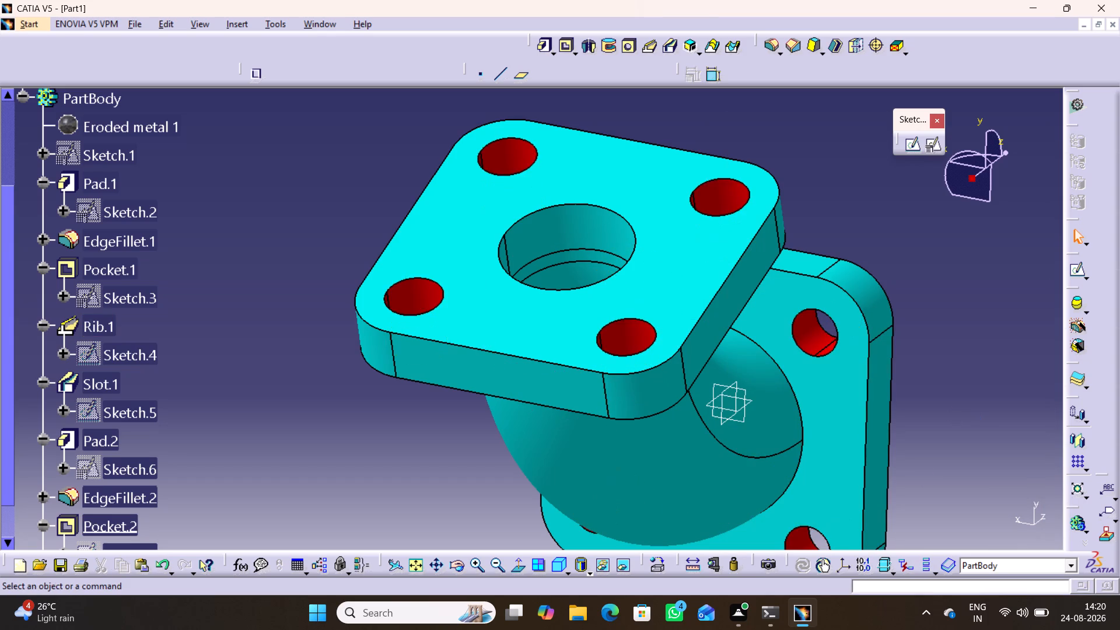
Recolor Slot.1, the elbow's bore, trying a light blue fill before applying a reddish-brown one.
{"action": "middle_click_drag", "start_coordinate": [989, 420], "coordinate": [964, 416]}
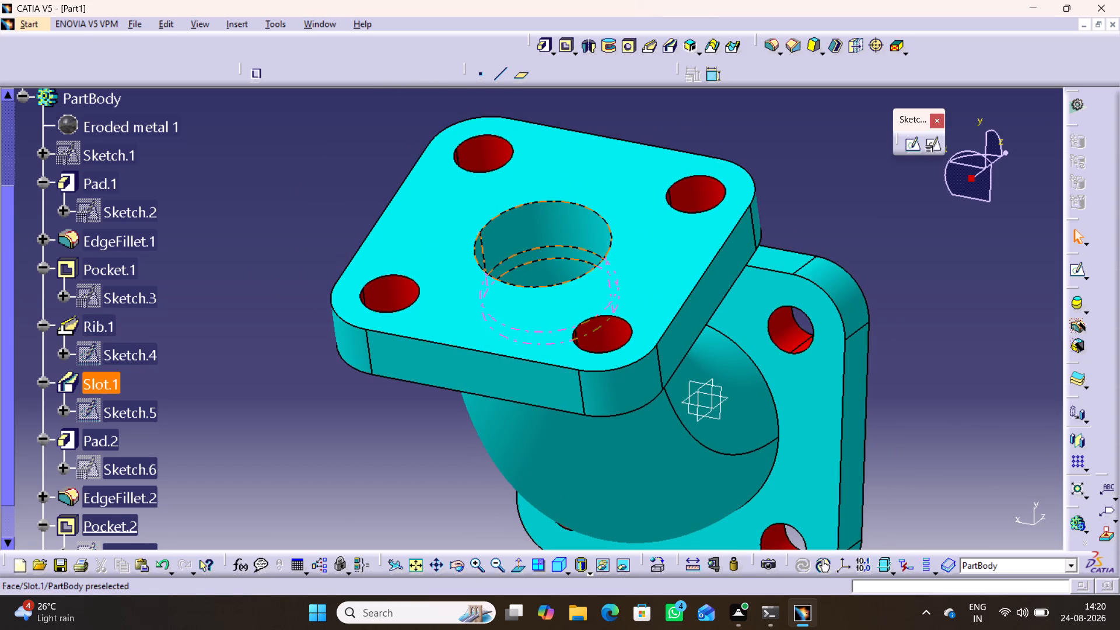
{"action": "right_click", "coordinate": [89, 380]}
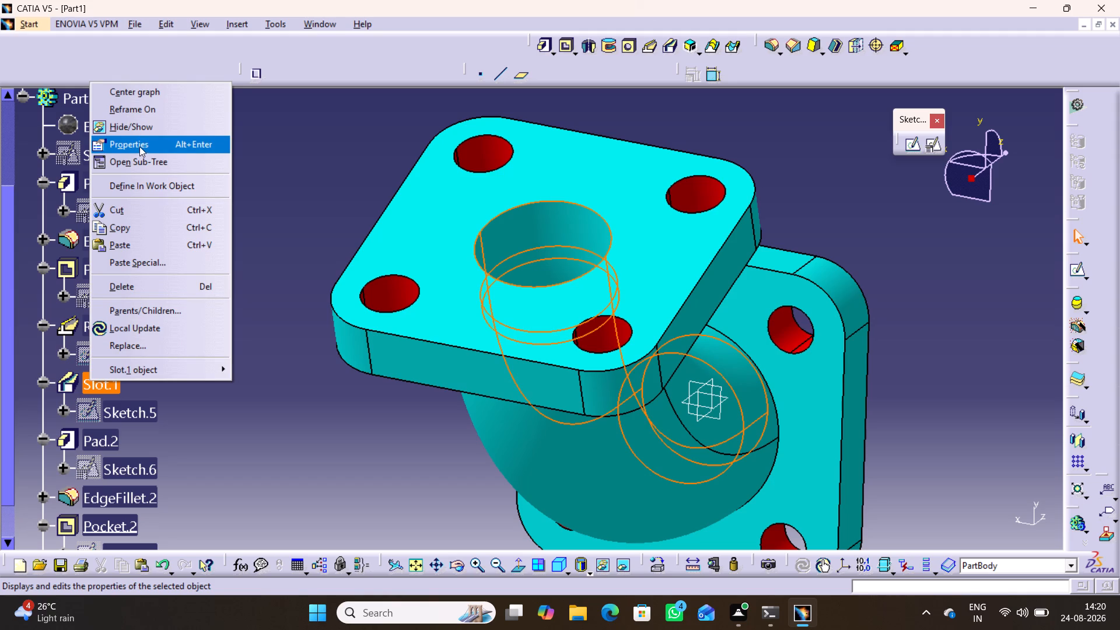
{"action": "left_click", "coordinate": [139, 146]}
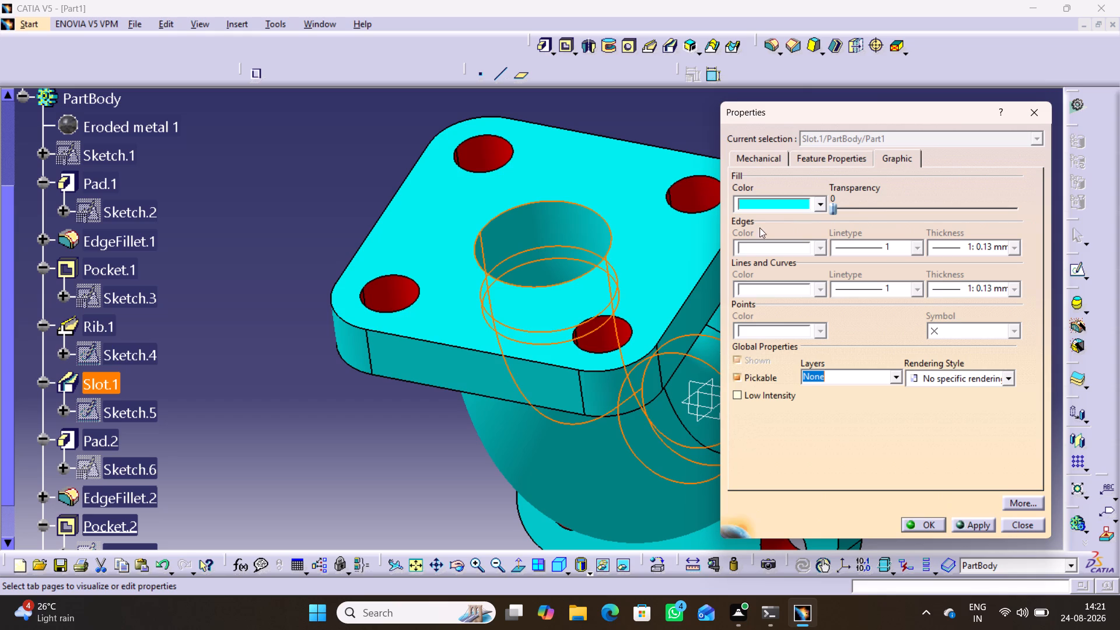
{"action": "left_click", "coordinate": [821, 202]}
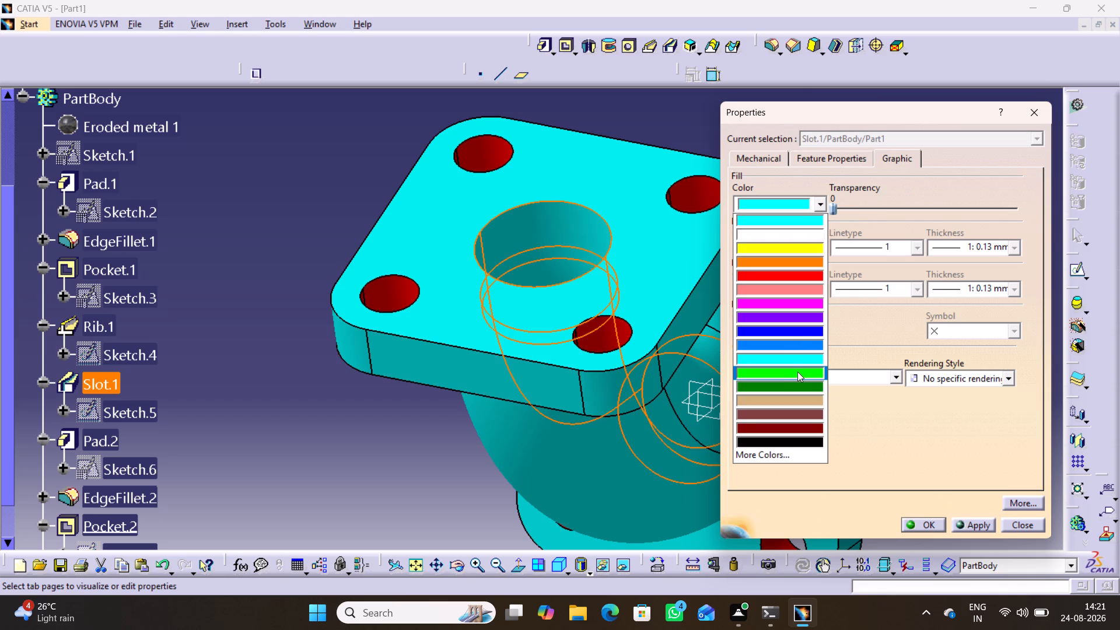
{"action": "left_click", "coordinate": [807, 346]}
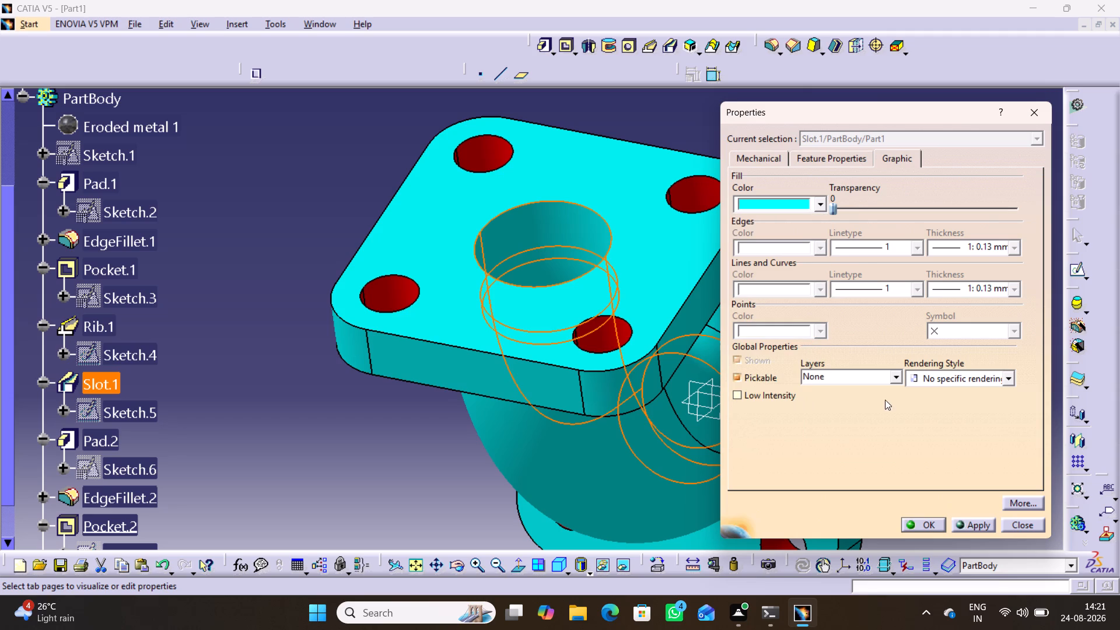
{"action": "left_click", "coordinate": [982, 523]}
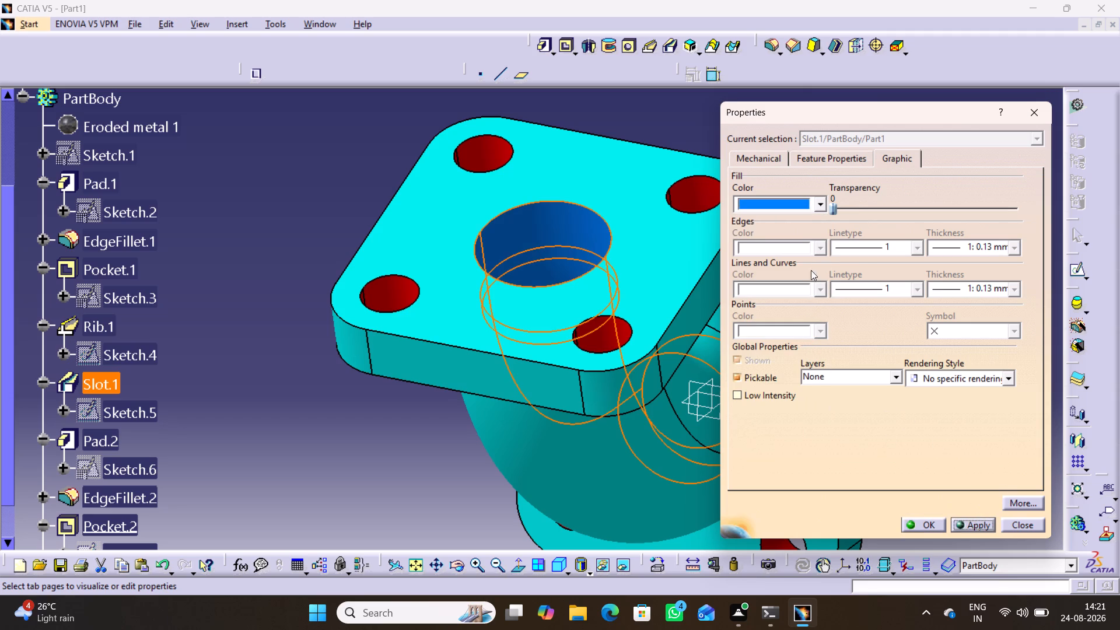
{"action": "left_click", "coordinate": [820, 201]}
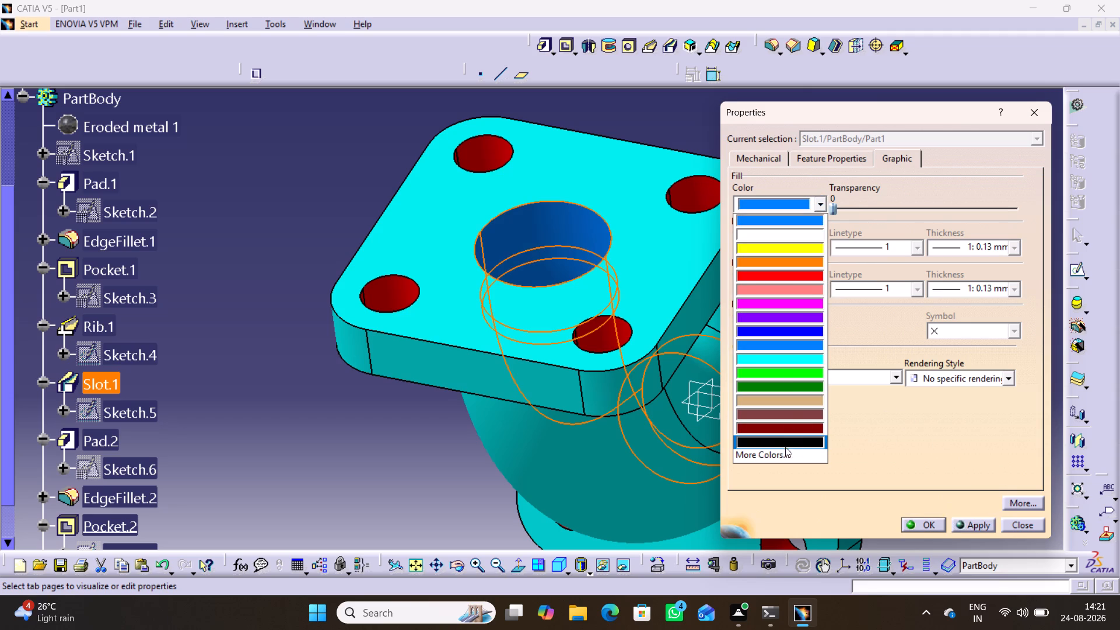
{"action": "left_click", "coordinate": [807, 415]}
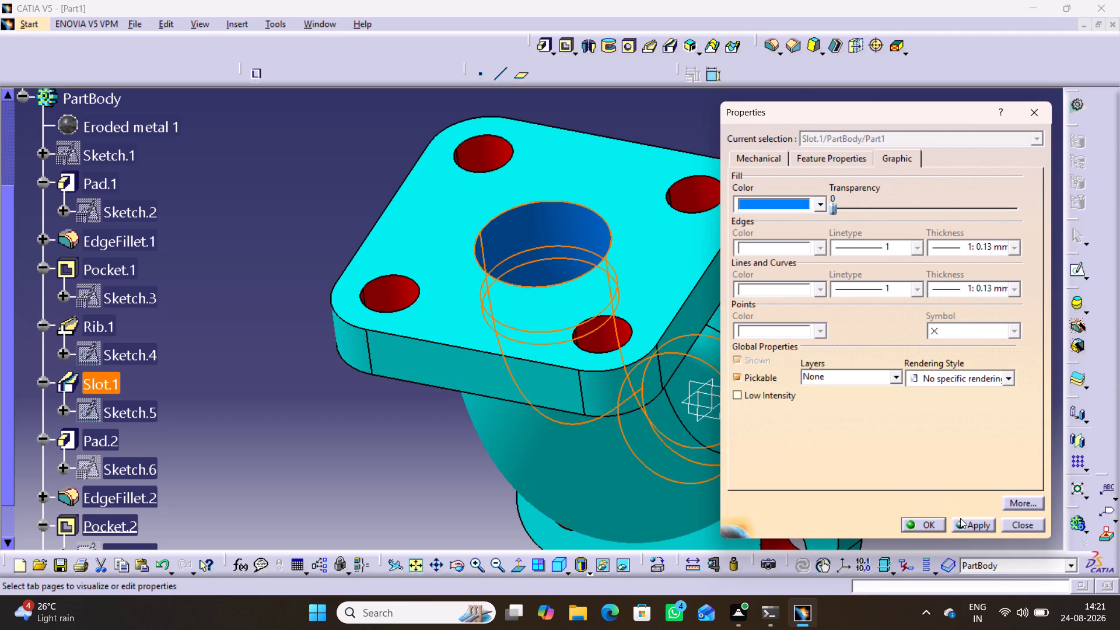
{"action": "left_click", "coordinate": [962, 522]}
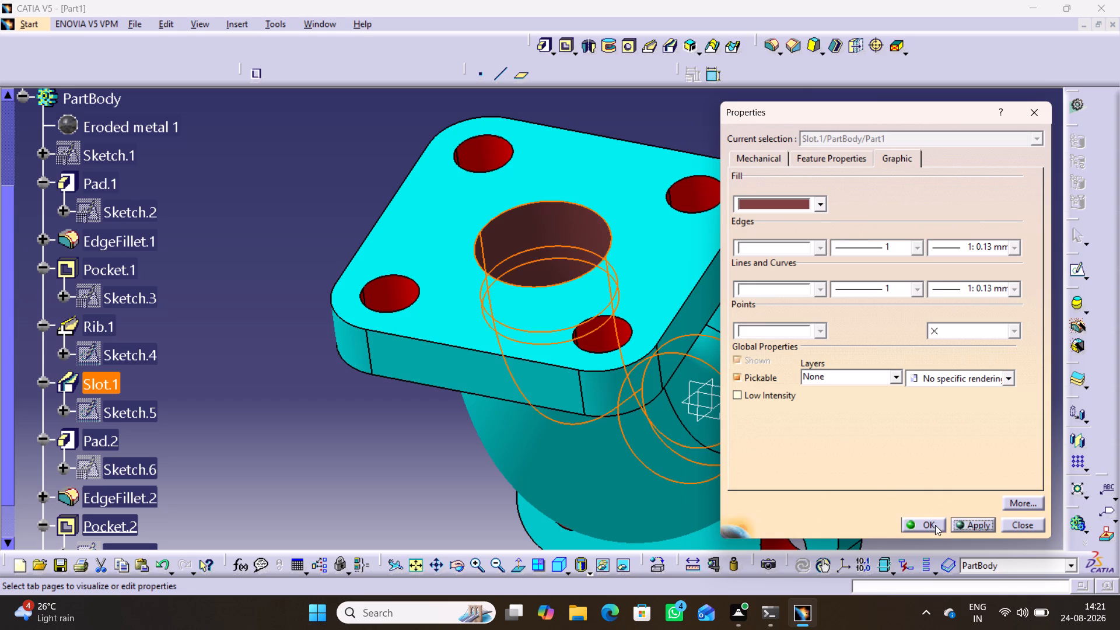
{"action": "left_click", "coordinate": [935, 525]}
Examine the recolored bore and bolt holes on both flanges from several angles.
{"action": "middle_click_drag", "start_coordinate": [925, 415], "coordinate": [663, 353]}
{"action": "right_click_drag", "start_coordinate": [925, 415], "coordinate": [663, 353]}
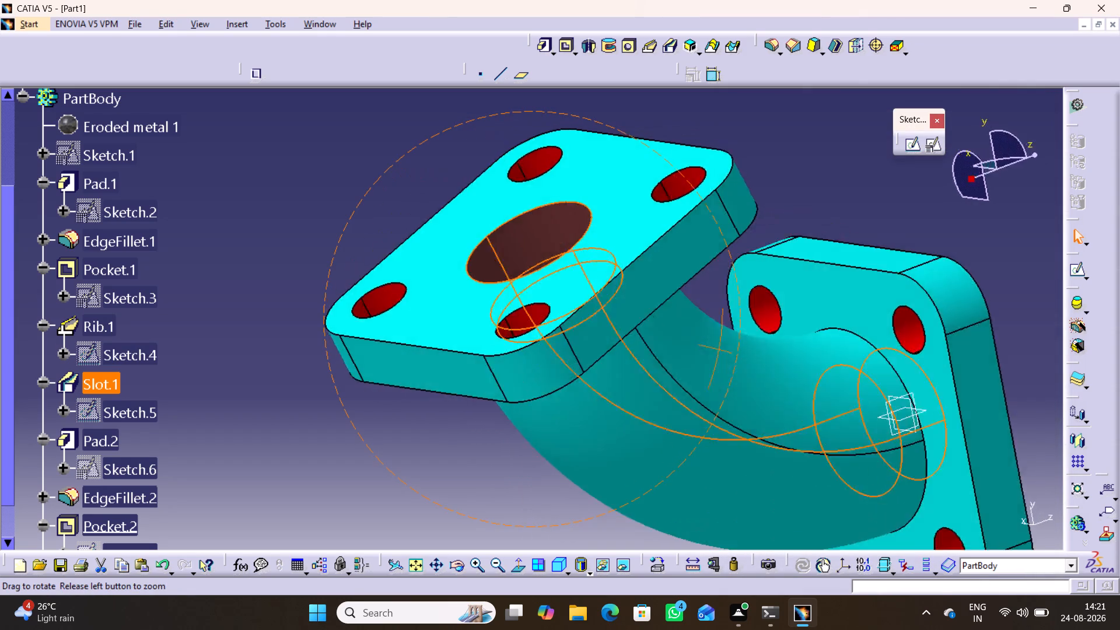
{"action": "middle_click_drag", "start_coordinate": [663, 353], "coordinate": [709, 365]}
{"action": "right_click_drag", "start_coordinate": [663, 353], "coordinate": [709, 365]}
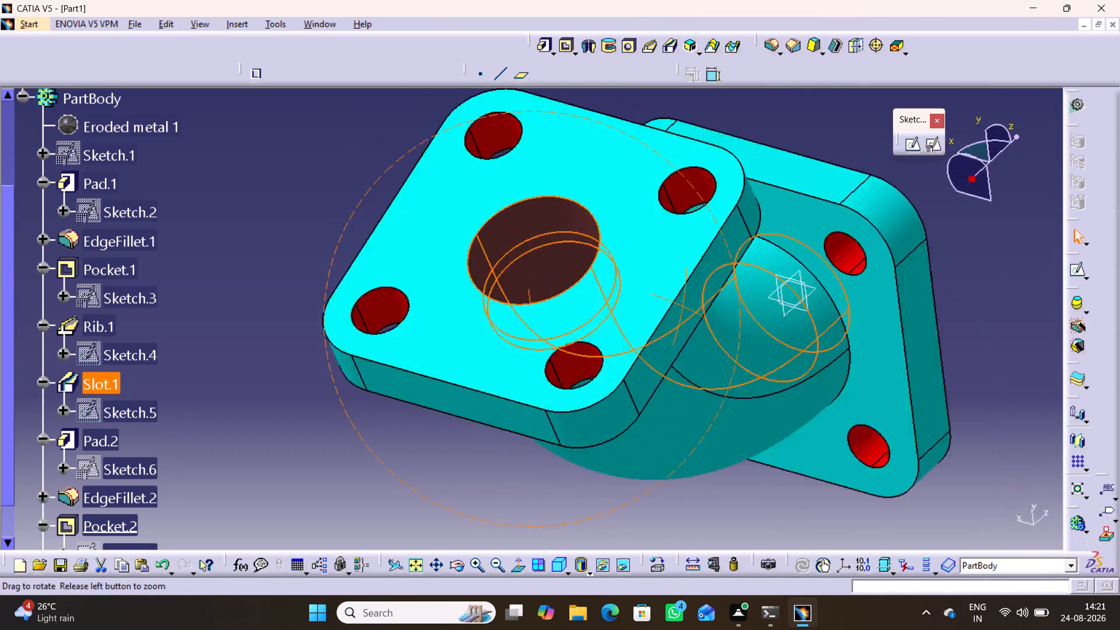
{"action": "middle_click_drag", "start_coordinate": [709, 365], "coordinate": [637, 328]}
{"action": "right_click_drag", "start_coordinate": [709, 365], "coordinate": [637, 328]}
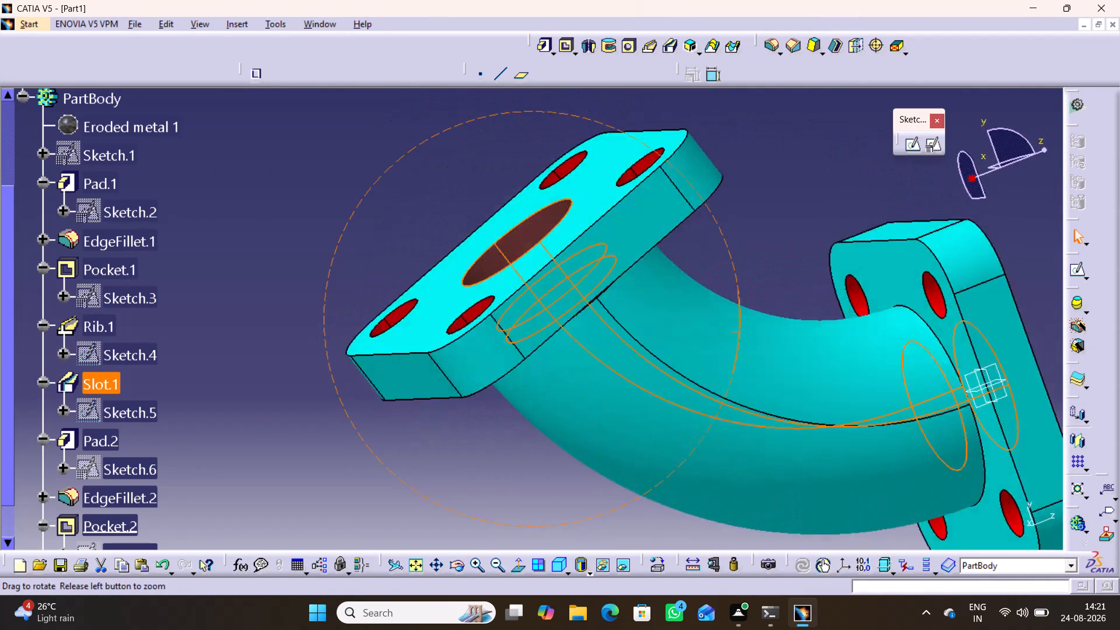
{"action": "right_click_drag", "start_coordinate": [637, 328], "coordinate": [675, 332]}
{"action": "middle_click_drag", "start_coordinate": [637, 328], "coordinate": [675, 332]}
{"action": "left_click", "coordinate": [755, 250]}
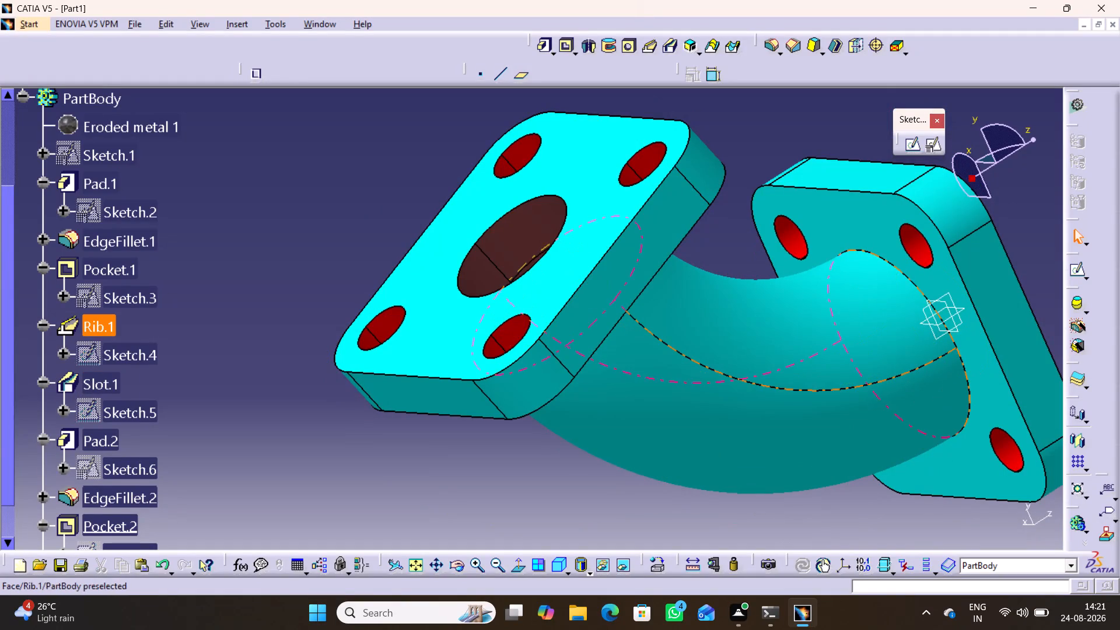
{"action": "middle_click_drag", "start_coordinate": [733, 387], "coordinate": [555, 412]}
{"action": "middle_click_drag", "start_coordinate": [953, 274], "coordinate": [951, 314]}
{"action": "right_click_drag", "start_coordinate": [956, 275], "coordinate": [951, 314]}
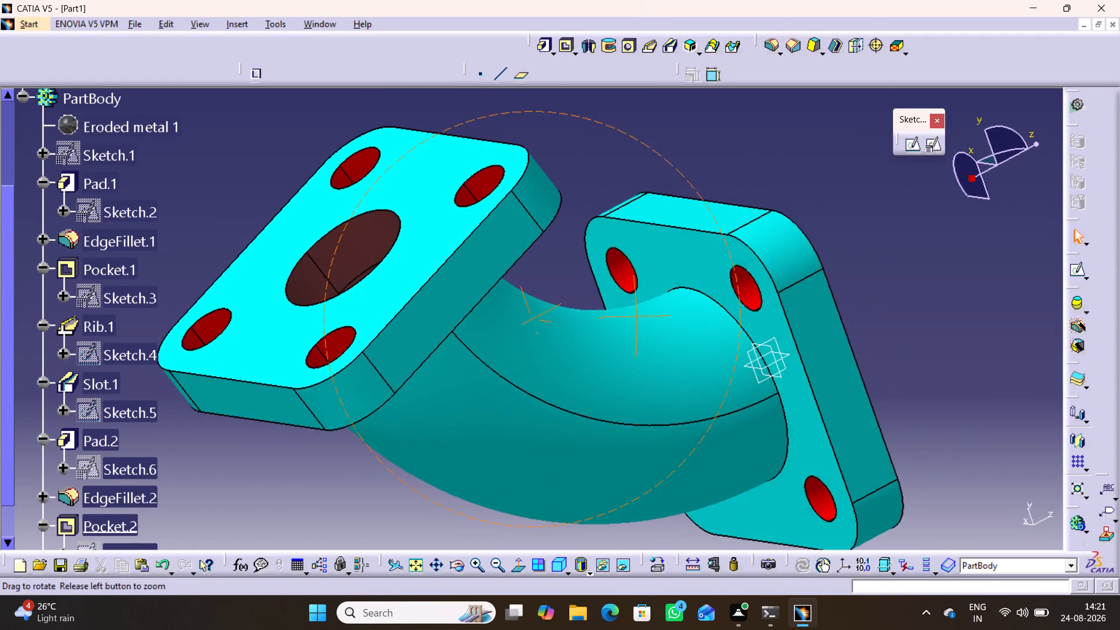
{"action": "right_click_drag", "start_coordinate": [951, 314], "coordinate": [951, 315]}
{"action": "middle_click_drag", "start_coordinate": [951, 314], "coordinate": [951, 315]}
{"action": "left_click_drag", "start_coordinate": [798, 459], "coordinate": [727, 303]}
{"action": "left_click_drag", "start_coordinate": [961, 310], "coordinate": [738, 373]}
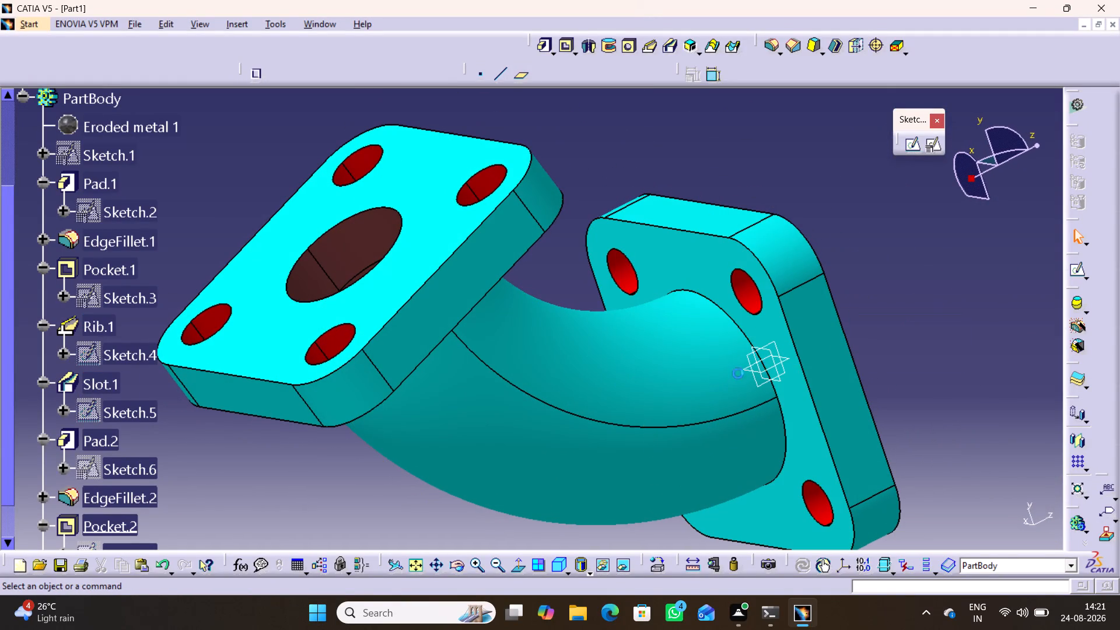
{"action": "left_click_drag", "start_coordinate": [738, 373], "coordinate": [717, 377]}
{"action": "left_click", "coordinate": [937, 332]}
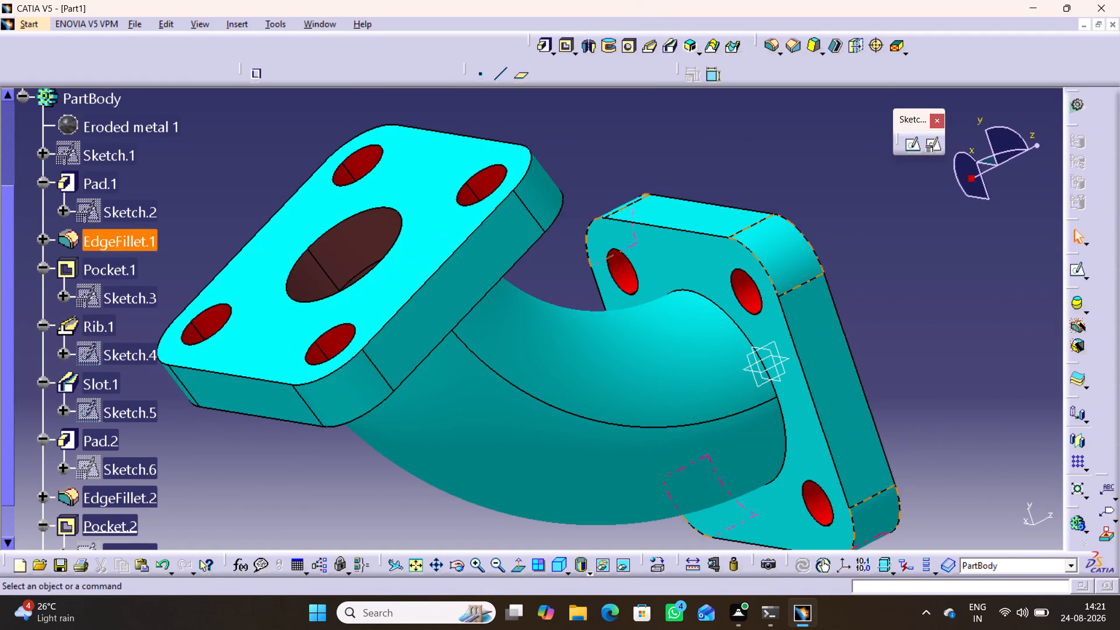
Collapse the PartBody branch in the specification tree.
{"action": "scroll", "coordinate": [407, 349], "scroll_direction": "up", "scroll_amount": 2}
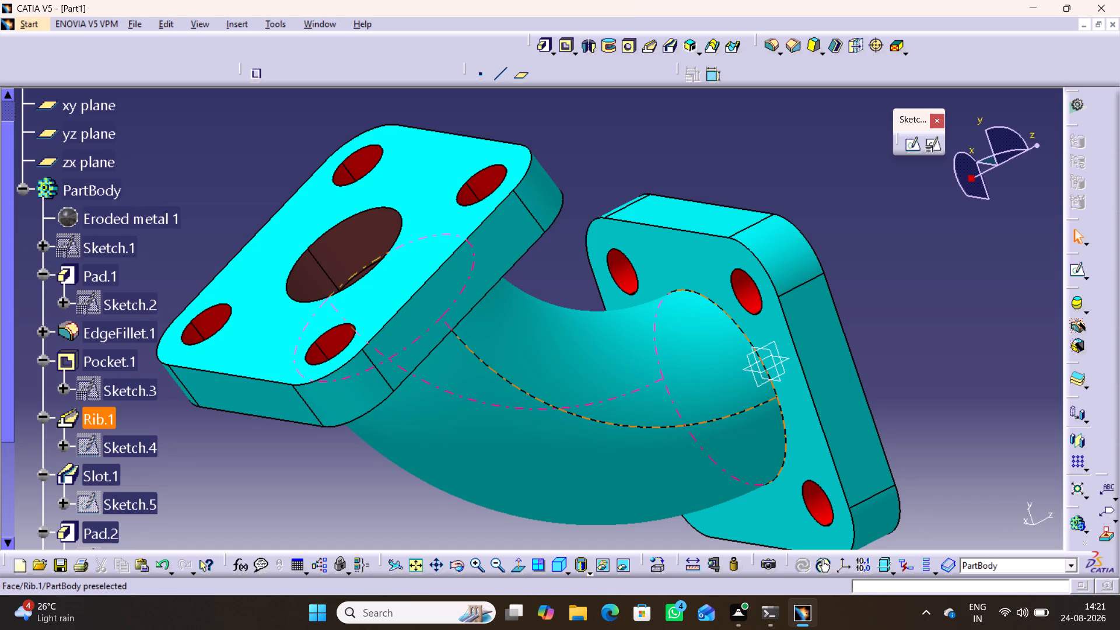
{"action": "left_click", "coordinate": [28, 191]}
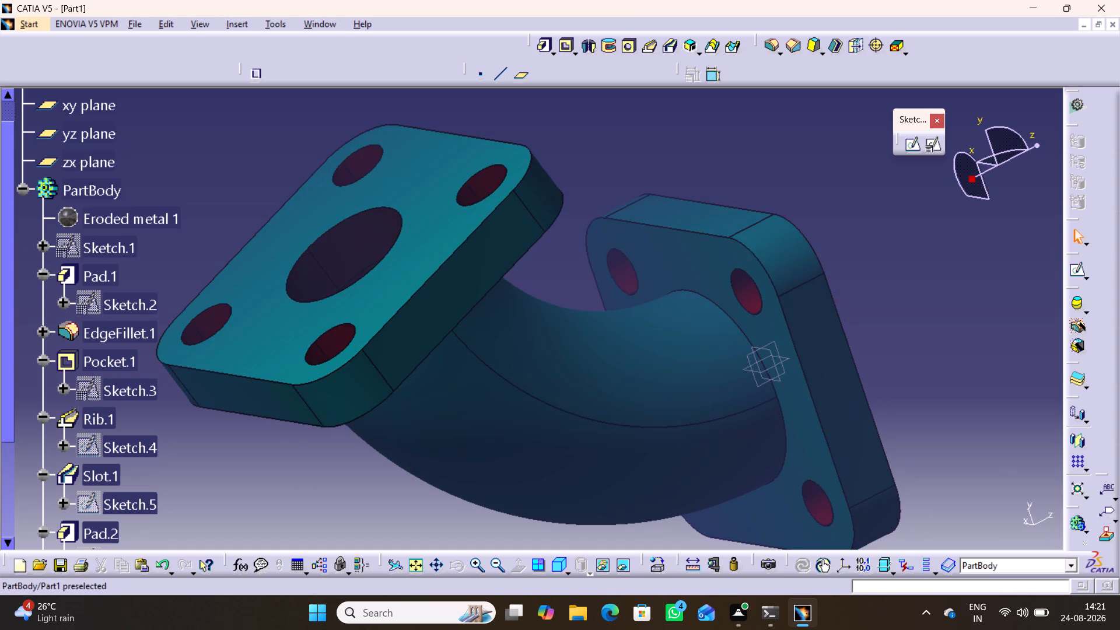
{"action": "left_click", "coordinate": [43, 207]}
{"action": "left_click", "coordinate": [22, 189]}
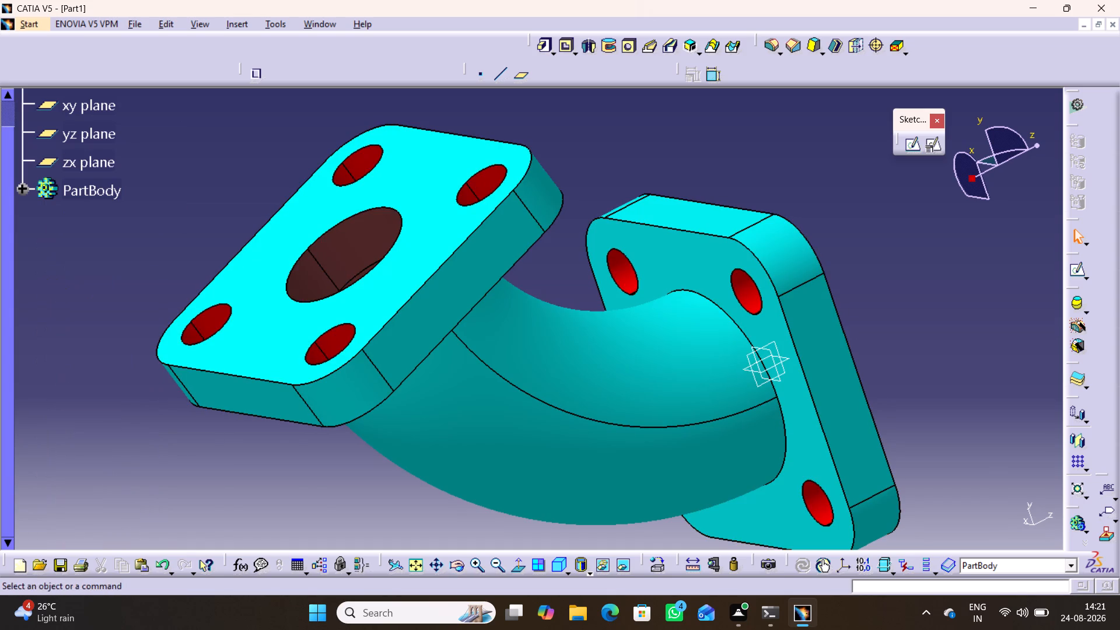
Hide the xy, yz and zx reference planes together.
{"action": "left_click", "coordinate": [88, 188], "text": "ctrl"}
{"action": "left_click", "coordinate": [154, 170]}
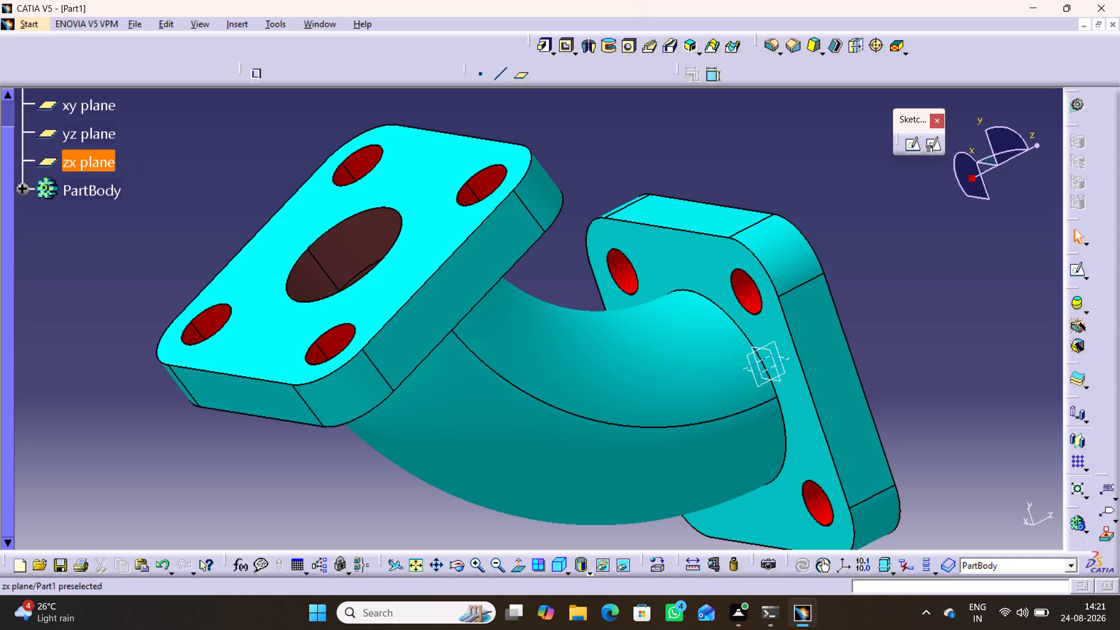
{"action": "left_click", "coordinate": [91, 163], "text": "ctrl"}
{"action": "left_click", "coordinate": [95, 143], "text": "ctrl"}
{"action": "left_click", "coordinate": [105, 104], "text": "ctrl"}
{"action": "right_click", "coordinate": [100, 104]}
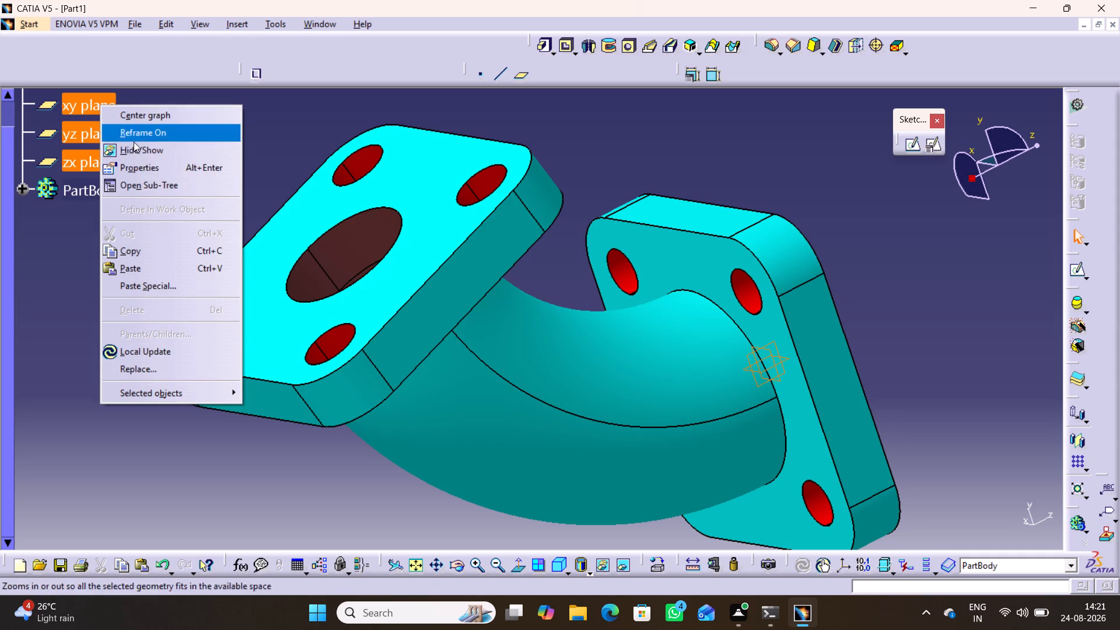
{"action": "left_click", "coordinate": [159, 144]}
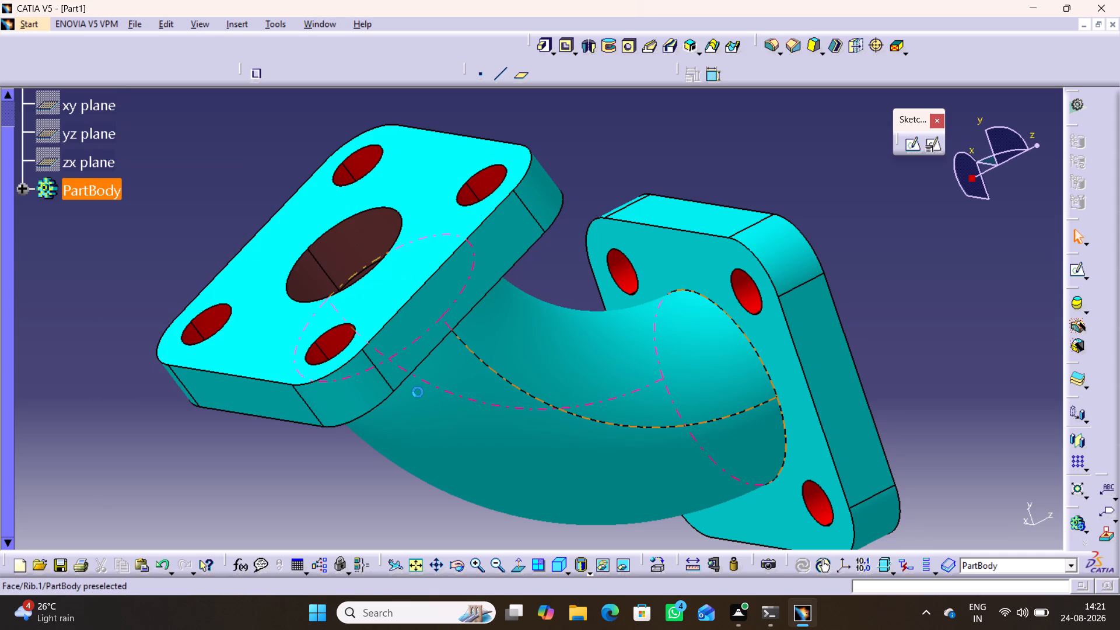
Examine the finished elbow from the opposite side and underneath, including both flanges and the bore.
{"action": "middle_click_drag", "start_coordinate": [418, 392], "coordinate": [289, 464]}
{"action": "right_click_drag", "start_coordinate": [418, 392], "coordinate": [290, 464]}
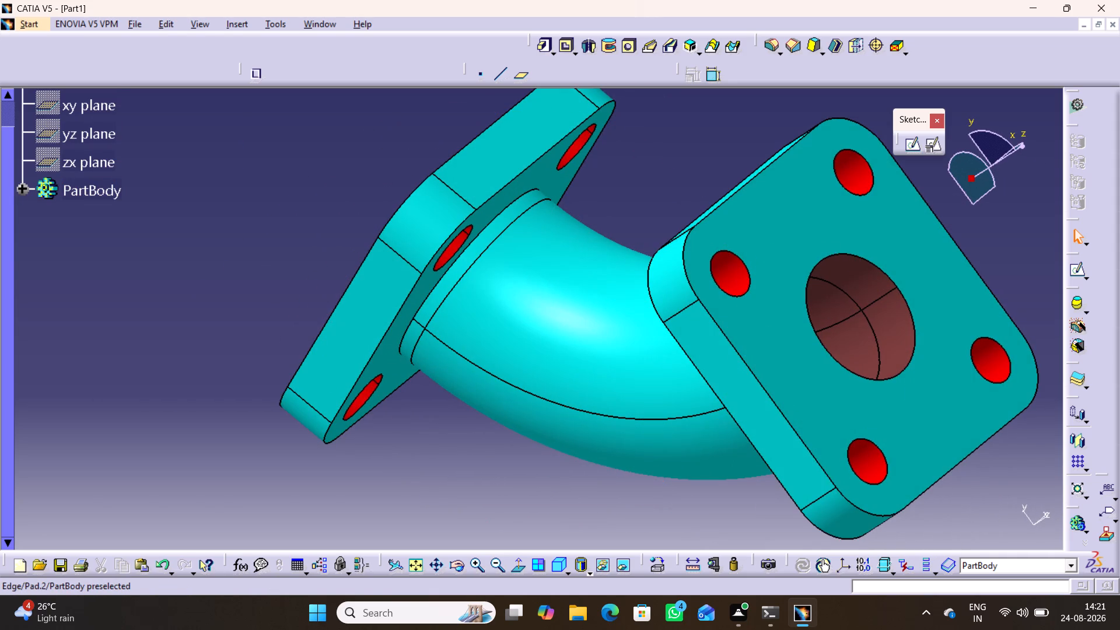
{"action": "middle_click_drag", "start_coordinate": [995, 250], "coordinate": [996, 250]}
{"action": "right_click_drag", "start_coordinate": [996, 250], "coordinate": [939, 500]}
{"action": "middle_click_drag", "start_coordinate": [996, 250], "coordinate": [939, 500]}
{"action": "middle_click_drag", "start_coordinate": [814, 234], "coordinate": [873, 309]}
{"action": "right_click_drag", "start_coordinate": [814, 234], "coordinate": [873, 309]}
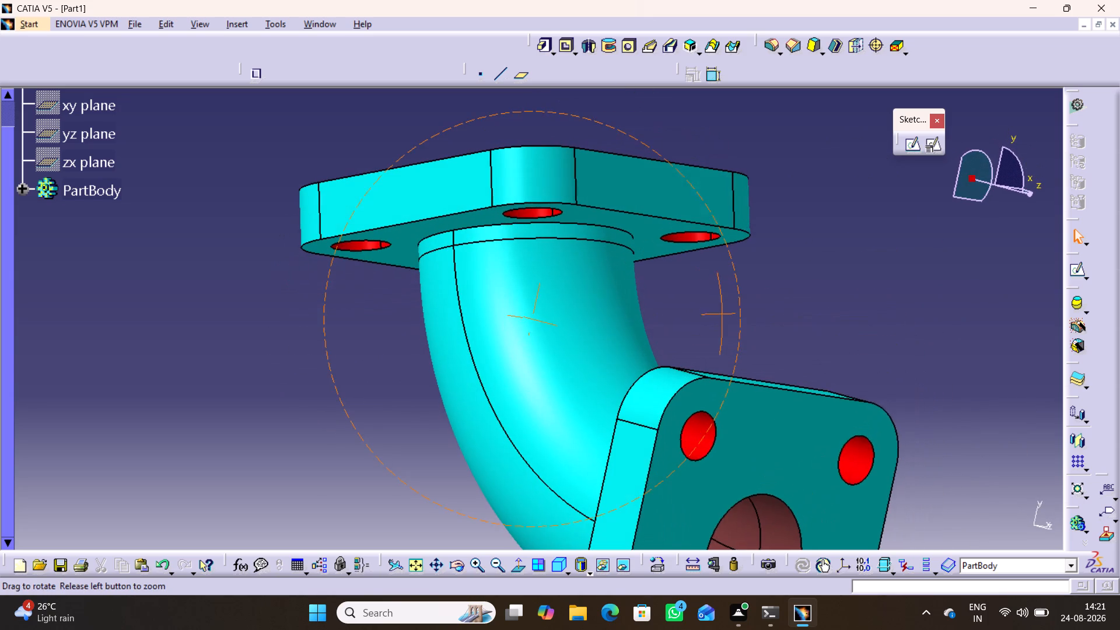
{"action": "right_click_drag", "start_coordinate": [873, 309], "coordinate": [874, 310]}
{"action": "middle_click_drag", "start_coordinate": [873, 309], "coordinate": [874, 310]}
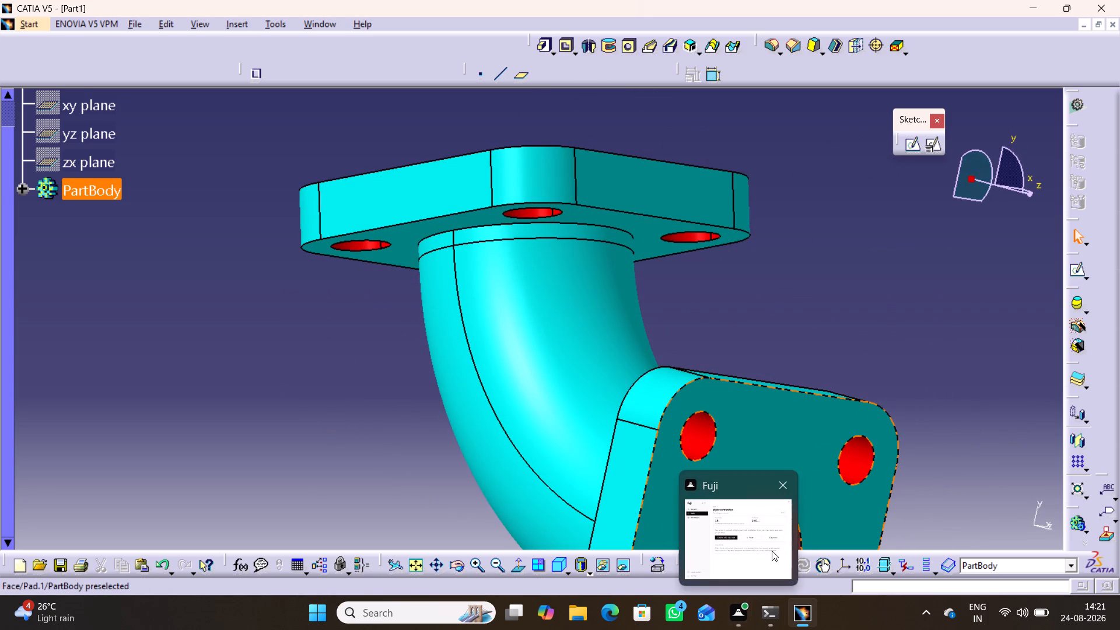
Fillet the two circular edges where the pipe meets the flanges with a 15 mm radius, keeping only those edges selected.
{"action": "middle_click_drag", "start_coordinate": [664, 134], "coordinate": [660, 132]}
{"action": "right_click_drag", "start_coordinate": [664, 134], "coordinate": [660, 132]}
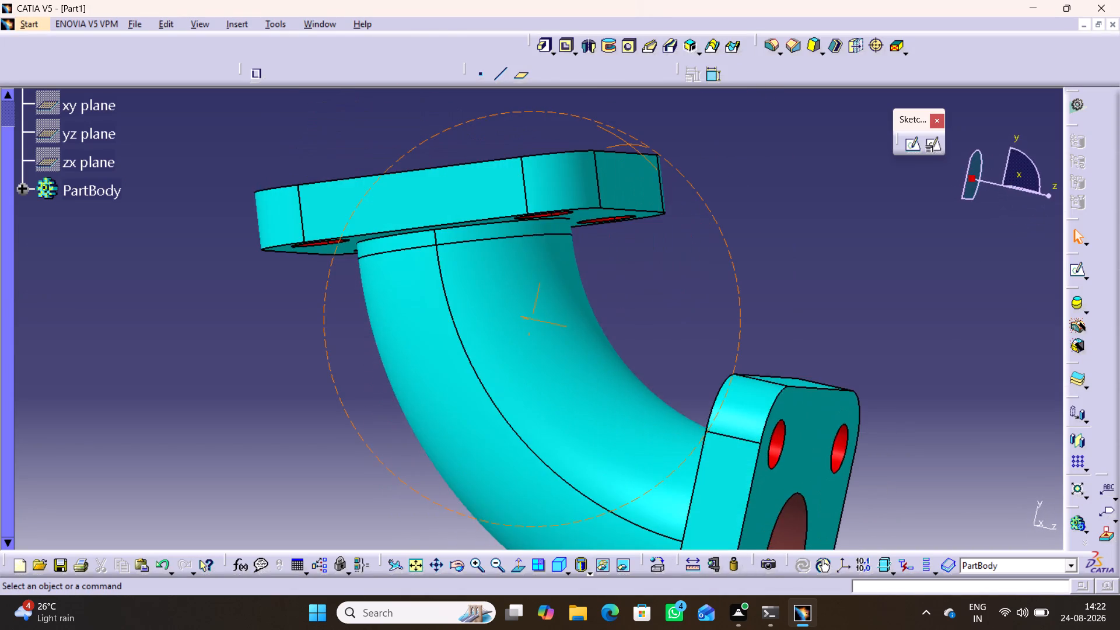
{"action": "right_click_drag", "start_coordinate": [660, 132], "coordinate": [679, 96]}
{"action": "middle_click_drag", "start_coordinate": [660, 132], "coordinate": [679, 96]}
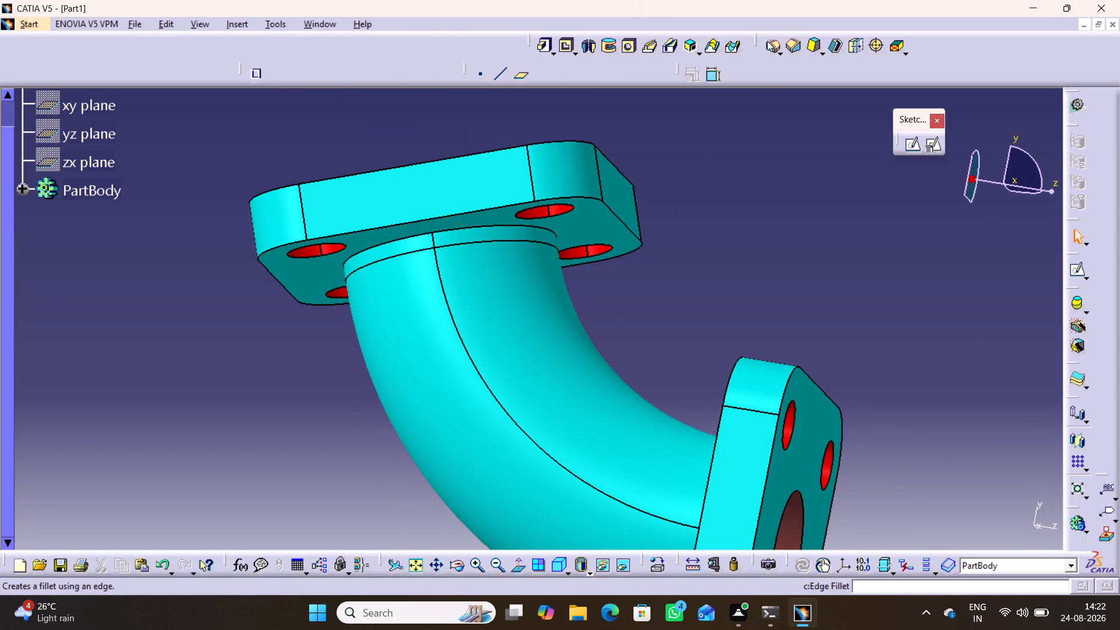
{"action": "left_click", "coordinate": [772, 47]}
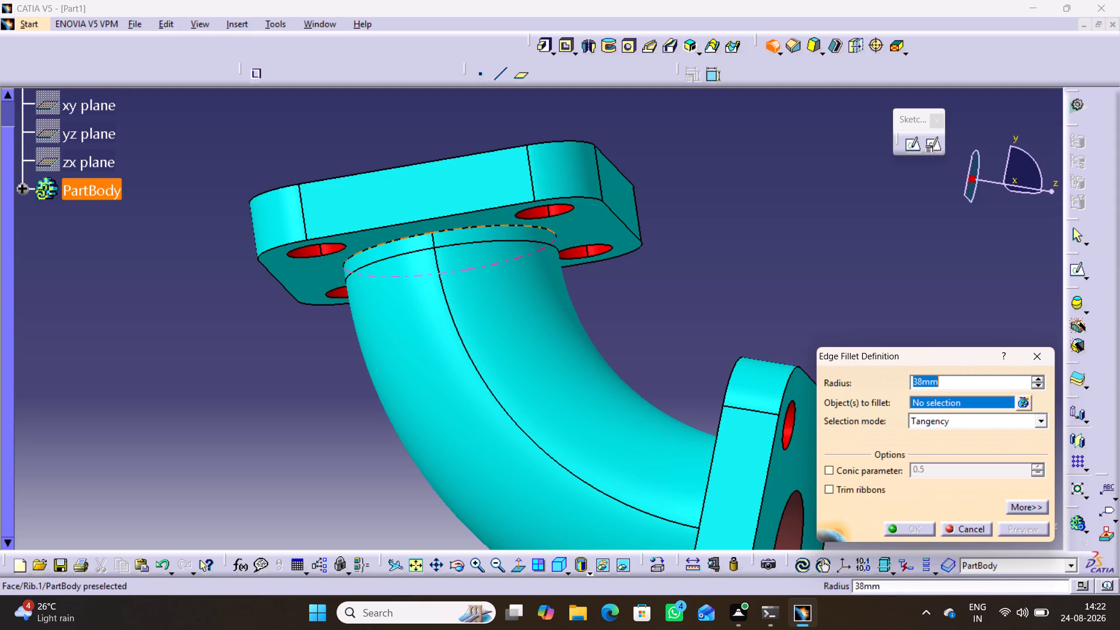
{"action": "left_click", "coordinate": [505, 227]}
{"action": "middle_click_drag", "start_coordinate": [682, 275], "coordinate": [696, 309]}
{"action": "right_click_drag", "start_coordinate": [696, 309], "coordinate": [728, 485]}
{"action": "middle_click_drag", "start_coordinate": [696, 309], "coordinate": [728, 485]}
{"action": "scroll", "coordinate": [675, 356], "scroll_direction": "down", "scroll_amount": 1}
{"action": "left_click", "coordinate": [567, 473]}
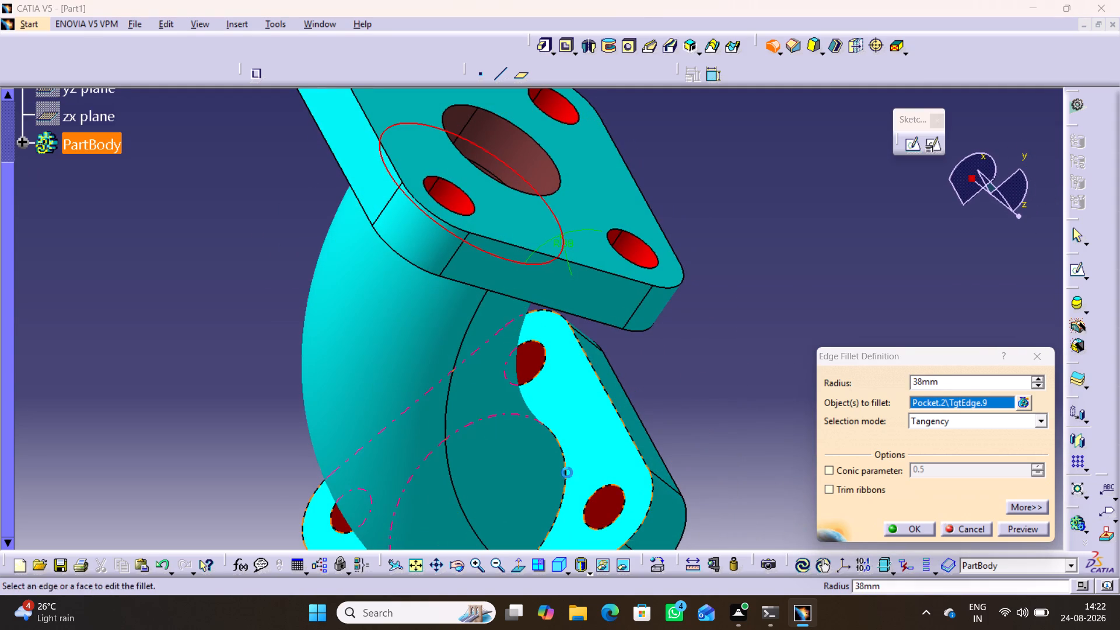
{"action": "left_click", "coordinate": [1021, 400]}
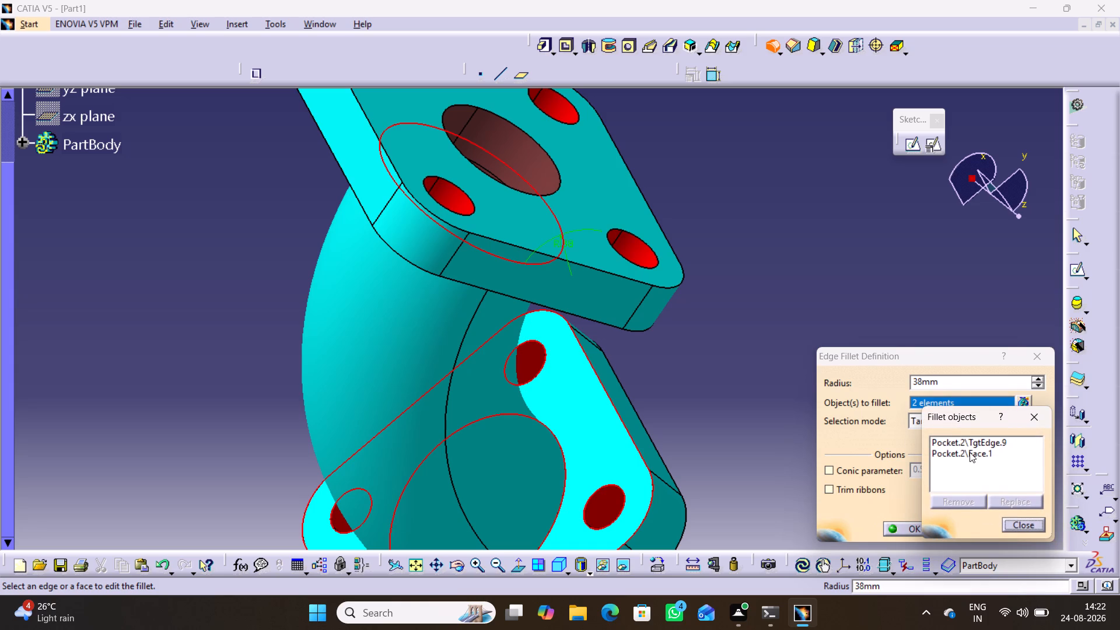
{"action": "right_click", "coordinate": [984, 439]}
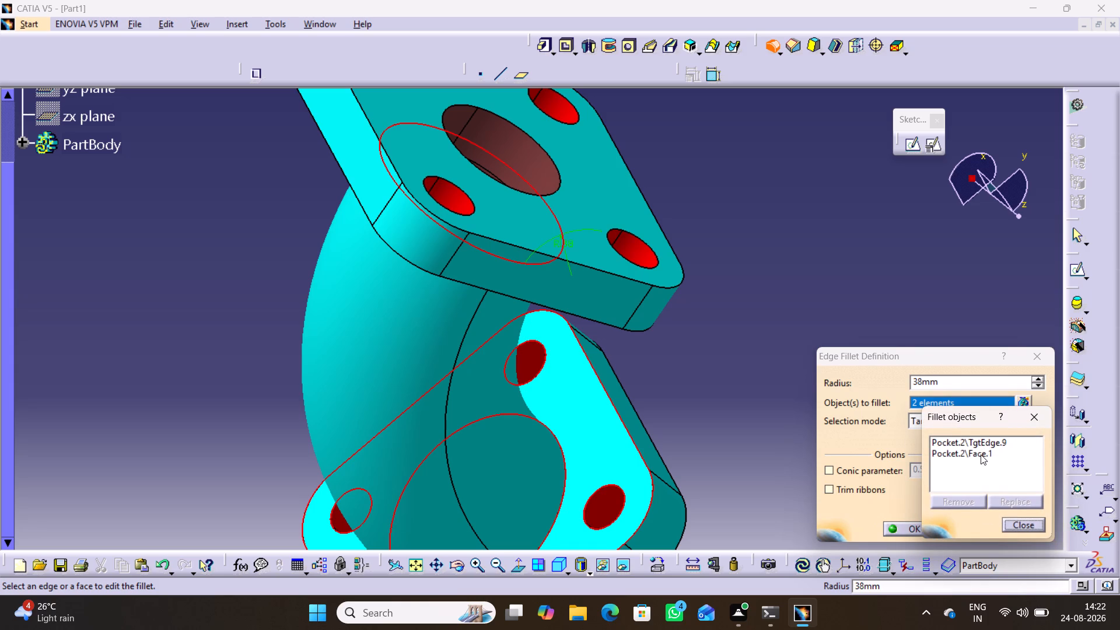
{"action": "left_click", "coordinate": [981, 454]}
{"action": "left_click", "coordinate": [964, 503]}
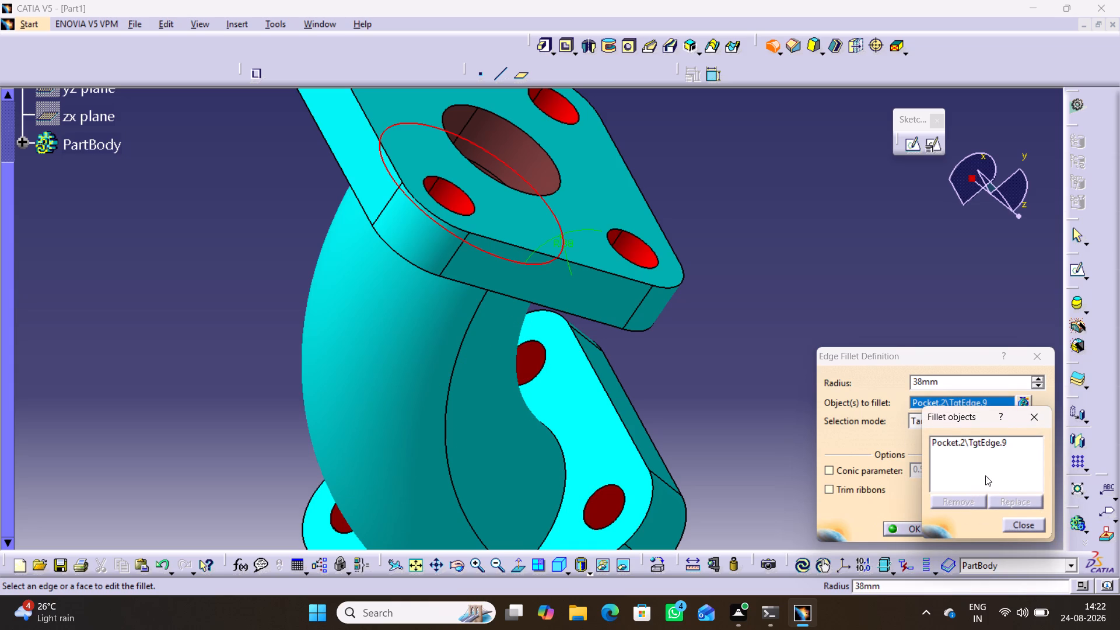
{"action": "left_click", "coordinate": [985, 475]}
{"action": "left_click", "coordinate": [1020, 525]}
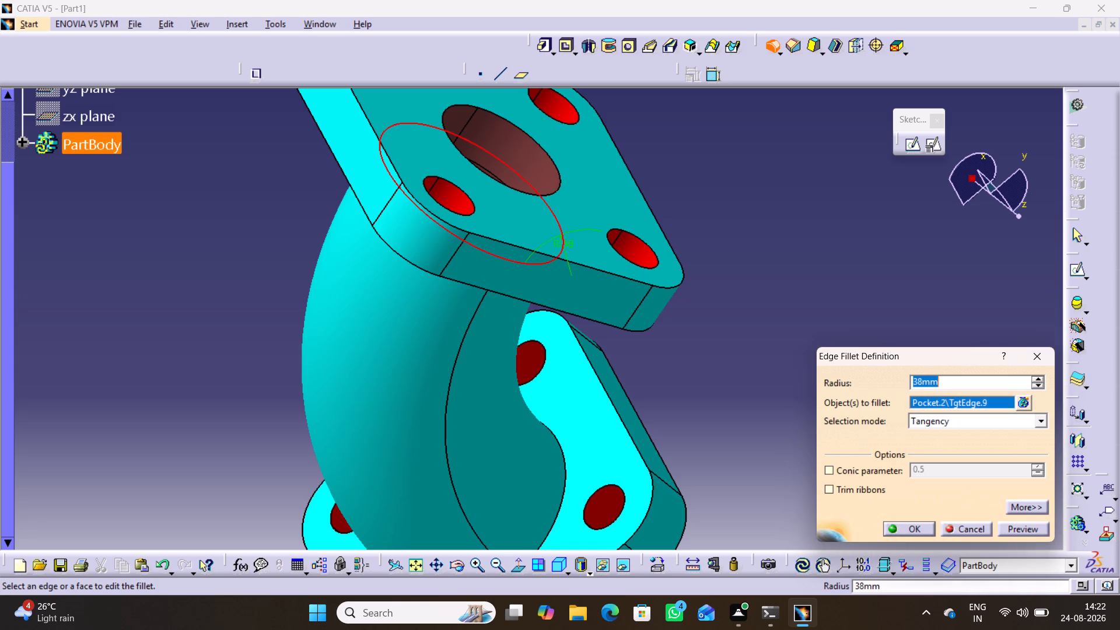
{"action": "left_click", "coordinate": [563, 454]}
{"action": "middle_click_drag", "start_coordinate": [721, 436], "coordinate": [718, 432]}
{"action": "right_click_drag", "start_coordinate": [721, 436], "coordinate": [718, 432]}
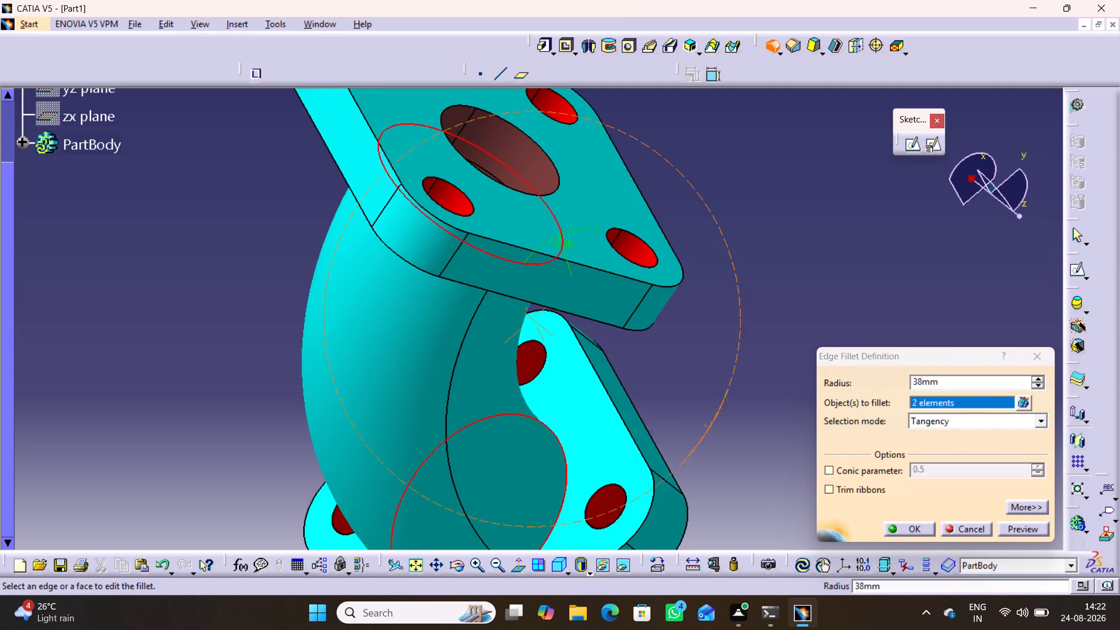
{"action": "right_click_drag", "start_coordinate": [718, 432], "coordinate": [696, 337]}
{"action": "middle_click_drag", "start_coordinate": [718, 432], "coordinate": [696, 337]}
{"action": "scroll", "coordinate": [725, 349], "scroll_direction": "up", "scroll_amount": 2}
{"action": "middle_click_drag", "start_coordinate": [681, 371], "coordinate": [696, 419]}
{"action": "right_click", "coordinate": [681, 371]}
{"action": "left_click", "coordinate": [1018, 530]}
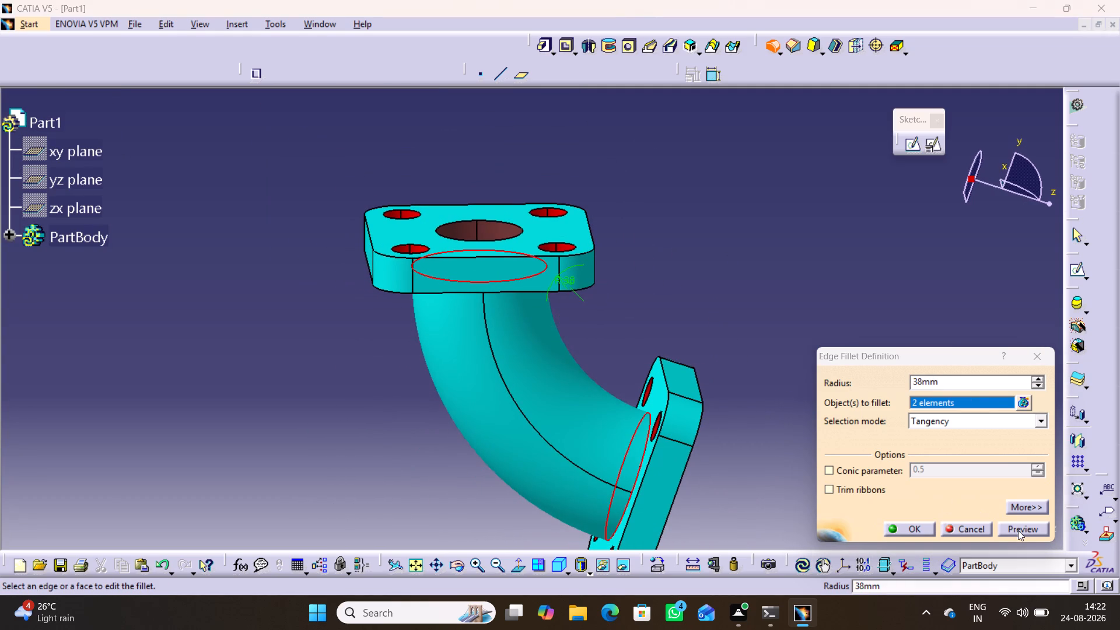
{"action": "left_click_drag", "start_coordinate": [964, 383], "coordinate": [888, 377]}
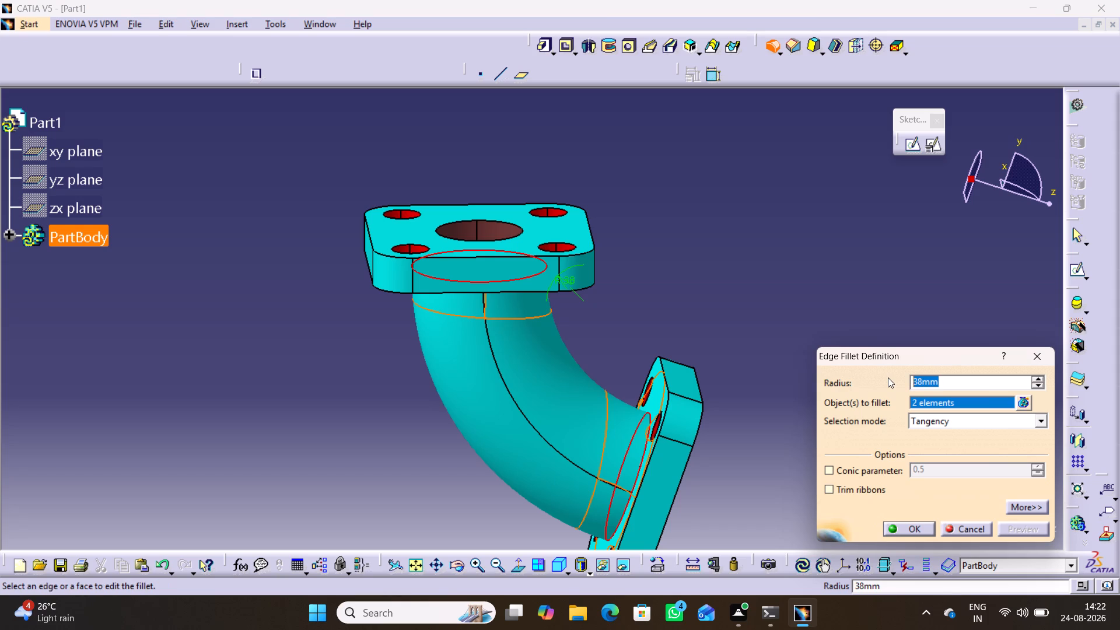
{"action": "type", "text": "15"}
{"action": "key", "text": "Return"}
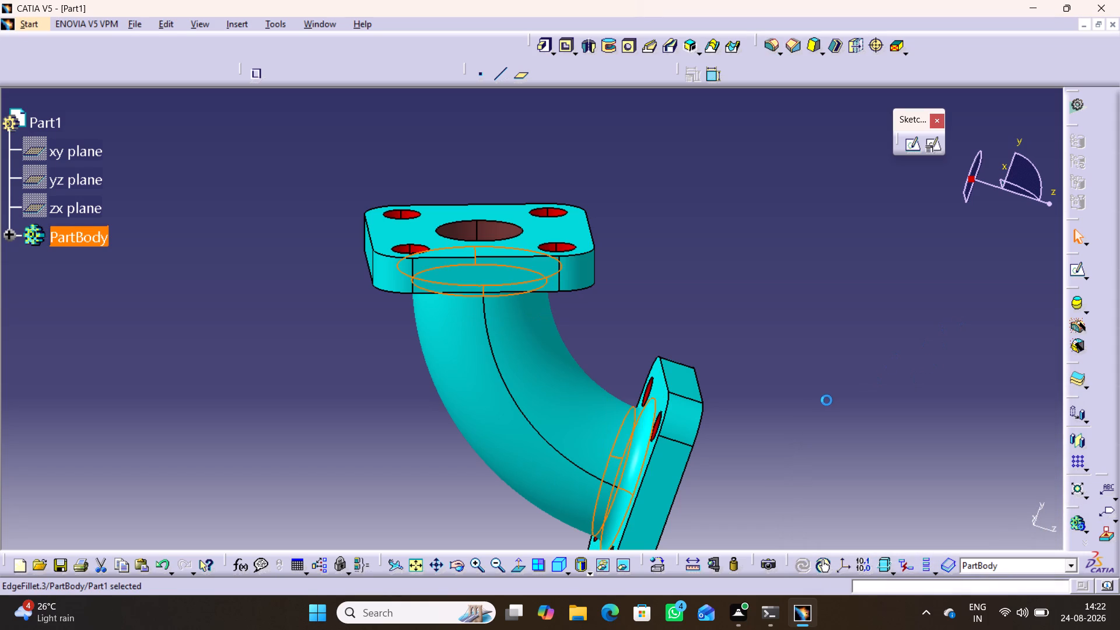
{"action": "left_click", "coordinate": [827, 400]}
Fillet the outer perimeter edges on the pipe-side faces of both flanges with a 10 mm radius.
{"action": "middle_click_drag", "start_coordinate": [415, 445], "coordinate": [427, 430]}
{"action": "right_click_drag", "start_coordinate": [418, 440], "coordinate": [427, 430]}
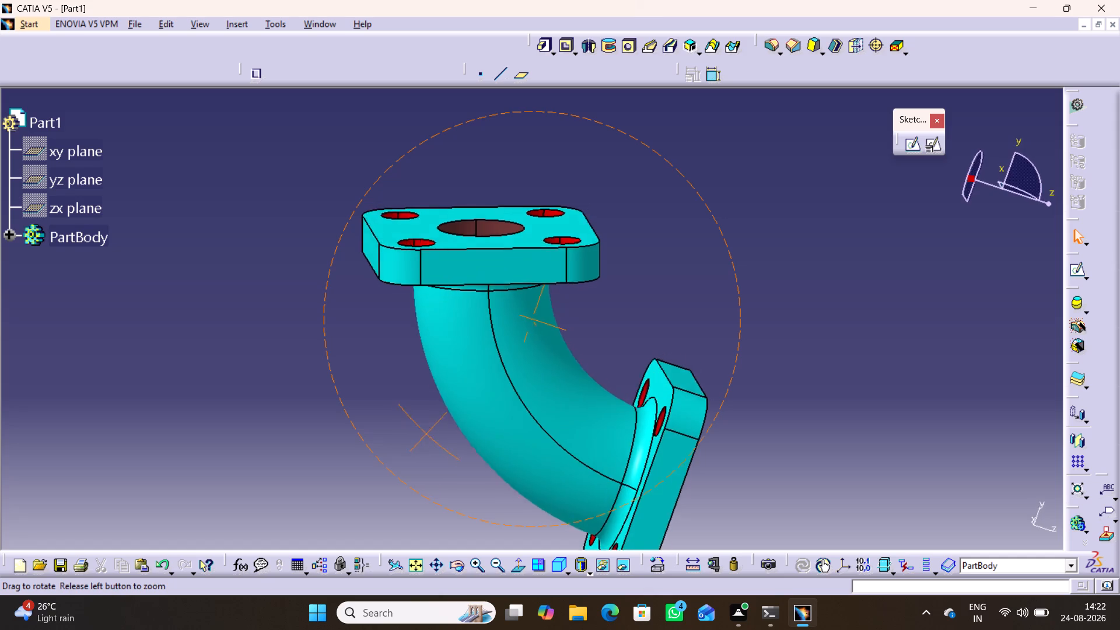
{"action": "middle_click_drag", "start_coordinate": [427, 430], "coordinate": [393, 384]}
{"action": "right_click_drag", "start_coordinate": [427, 430], "coordinate": [400, 384]}
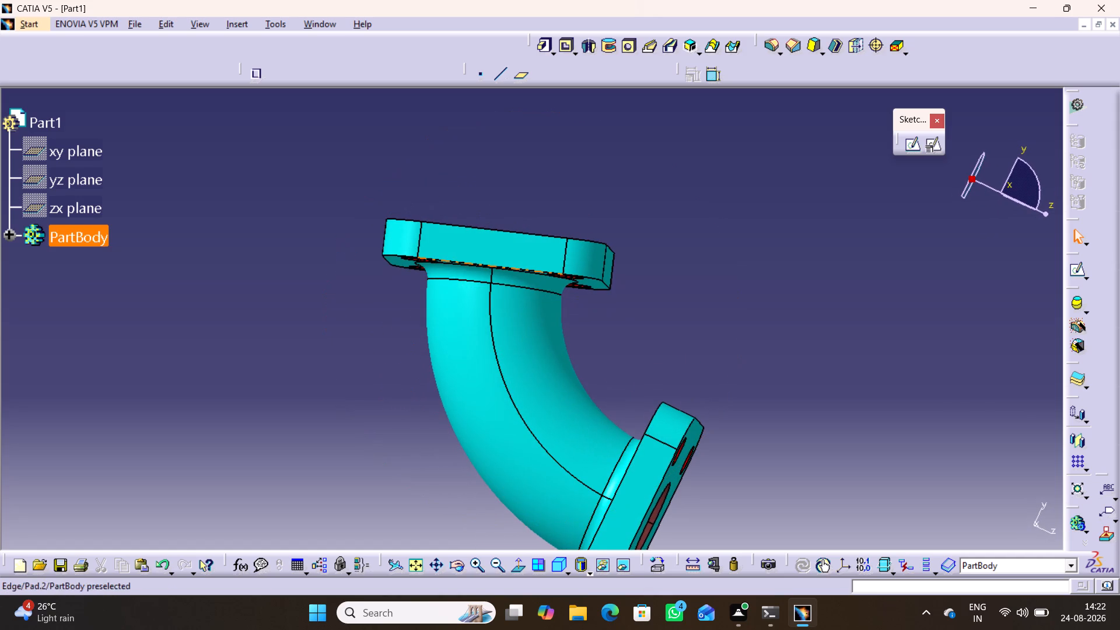
{"action": "middle_click_drag", "start_coordinate": [407, 408], "coordinate": [519, 222]}
{"action": "right_click_drag", "start_coordinate": [412, 400], "coordinate": [519, 222]}
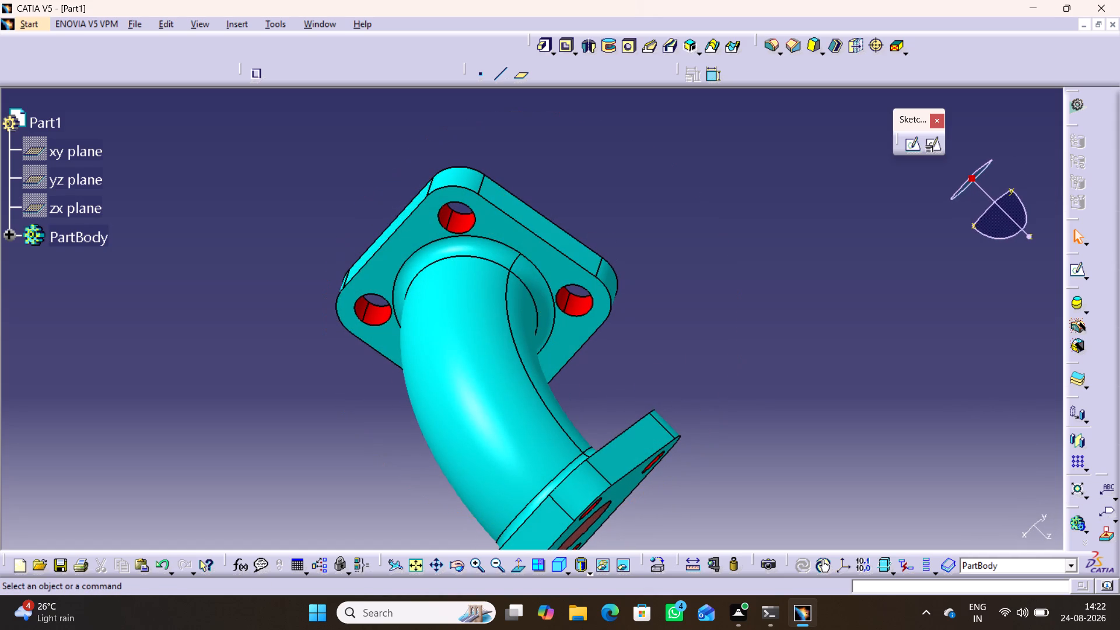
{"action": "left_click", "coordinate": [702, 222]}
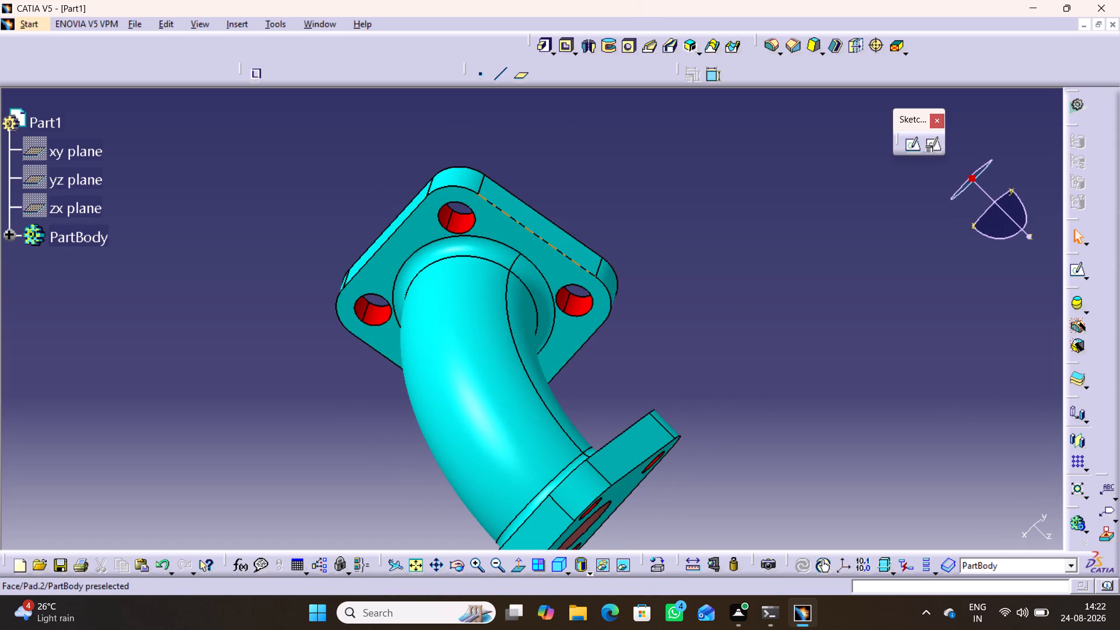
{"action": "left_click", "coordinate": [565, 256]}
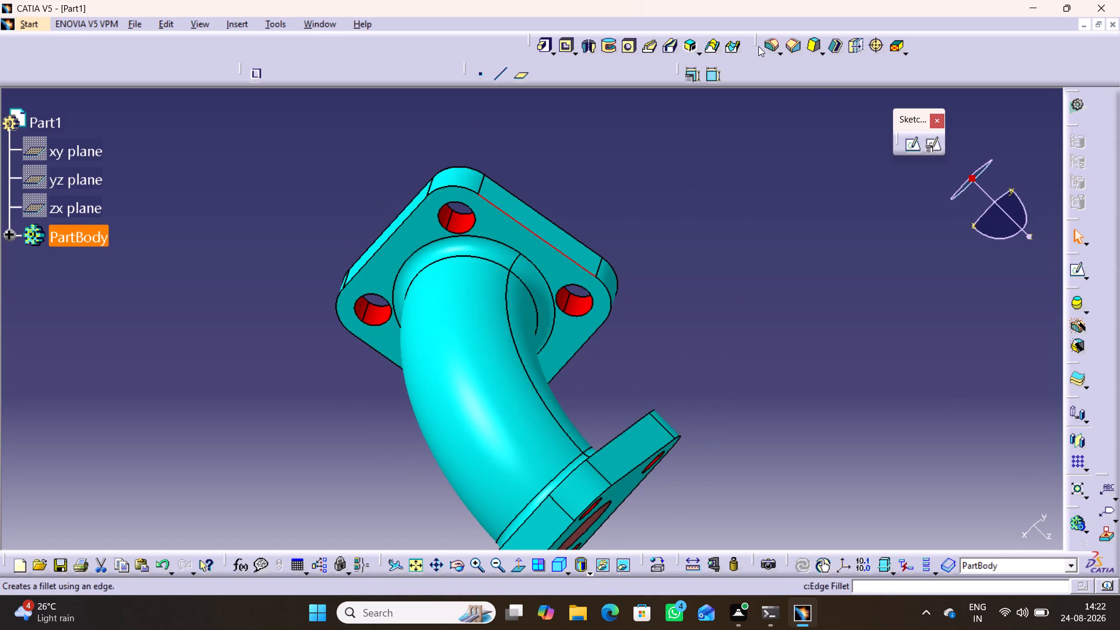
{"action": "left_click", "coordinate": [766, 45]}
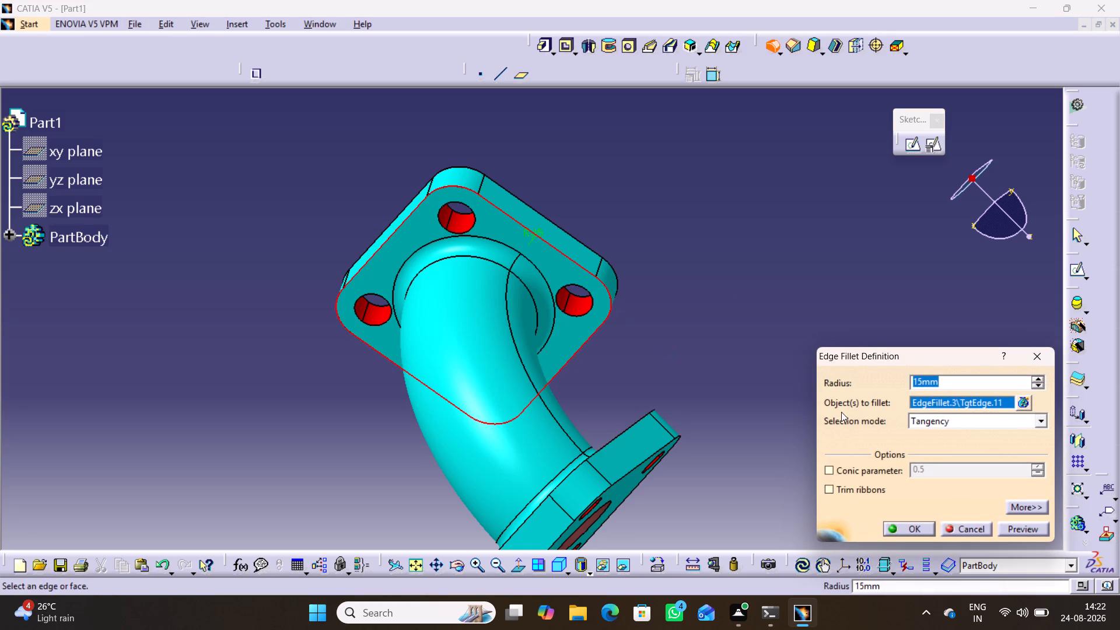
{"action": "left_click", "coordinate": [626, 429]}
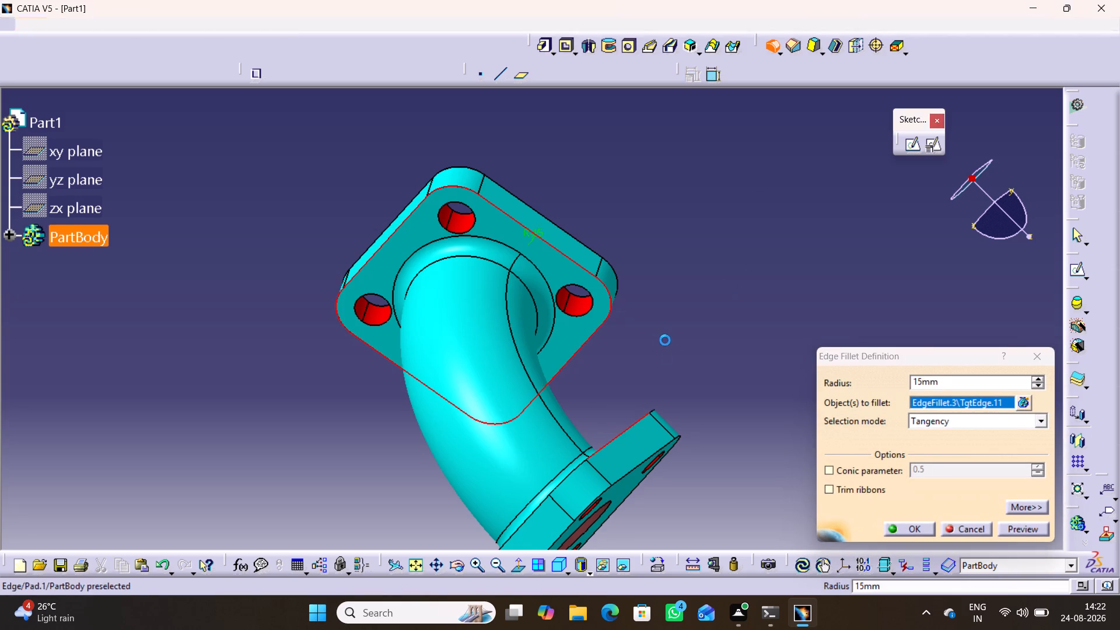
{"action": "middle_click_drag", "start_coordinate": [658, 380], "coordinate": [694, 440]}
{"action": "right_click_drag", "start_coordinate": [660, 379], "coordinate": [694, 440]}
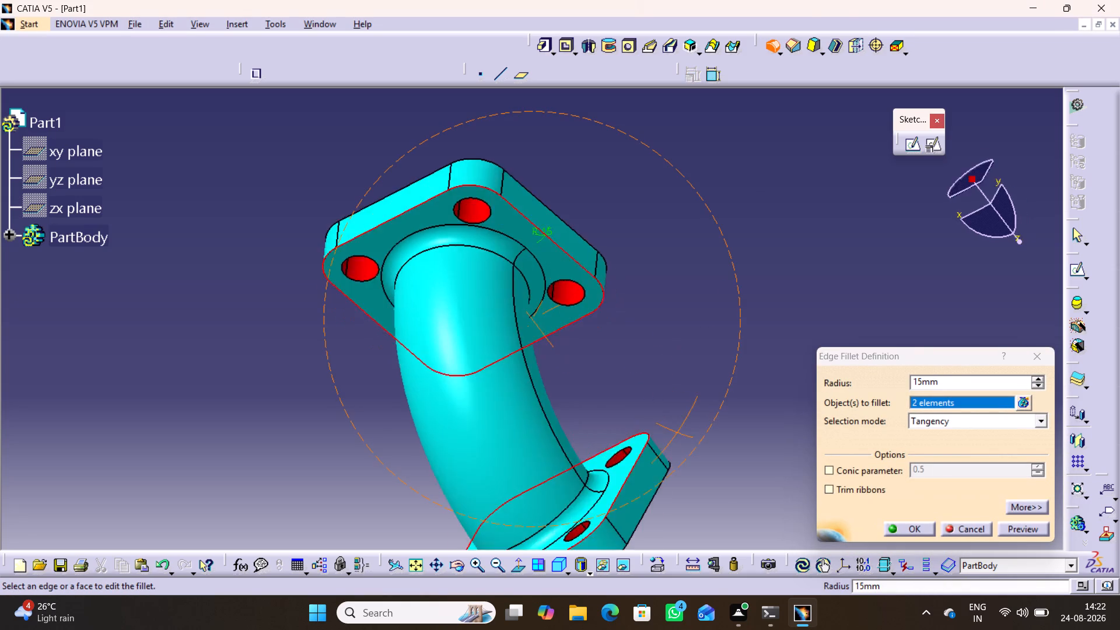
{"action": "middle_click_drag", "start_coordinate": [694, 440], "coordinate": [694, 398]}
{"action": "right_click_drag", "start_coordinate": [694, 440], "coordinate": [696, 397]}
{"action": "left_click_drag", "start_coordinate": [941, 382], "coordinate": [859, 379]}
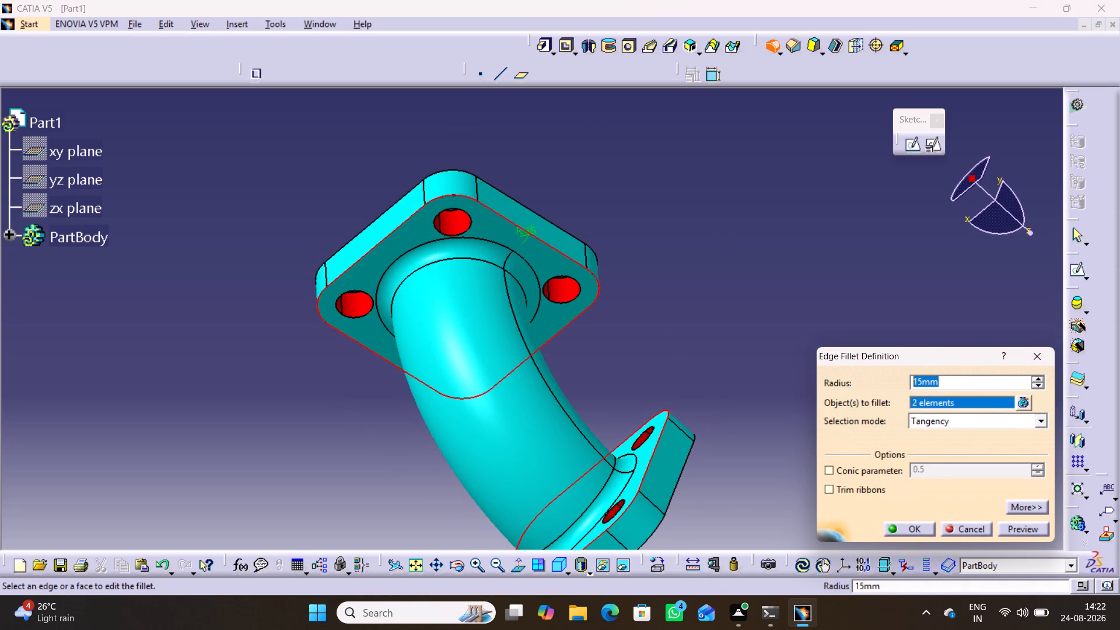
{"action": "left_click_drag", "start_coordinate": [859, 379], "coordinate": [859, 379]}
{"action": "type", "text": "10"}
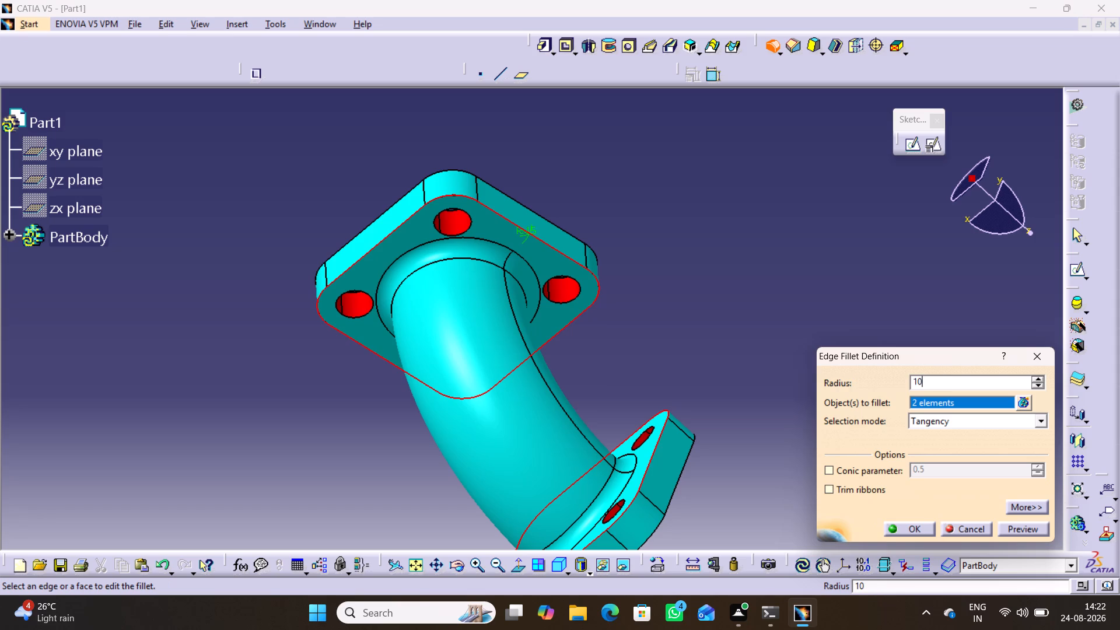
{"action": "key", "text": "Return"}
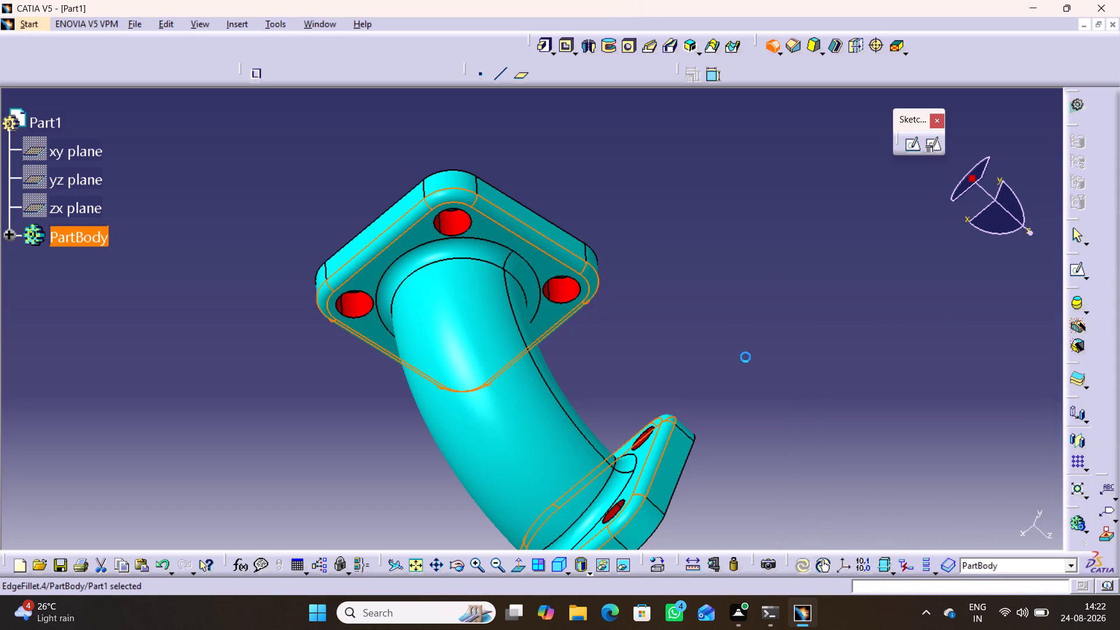
{"action": "left_click", "coordinate": [747, 361]}
Examine the filleted elbow from several angles, including the pipe junctions and both flange perimeters.
{"action": "middle_click_drag", "start_coordinate": [770, 472], "coordinate": [611, 311]}
{"action": "right_click_drag", "start_coordinate": [780, 437], "coordinate": [611, 311]}
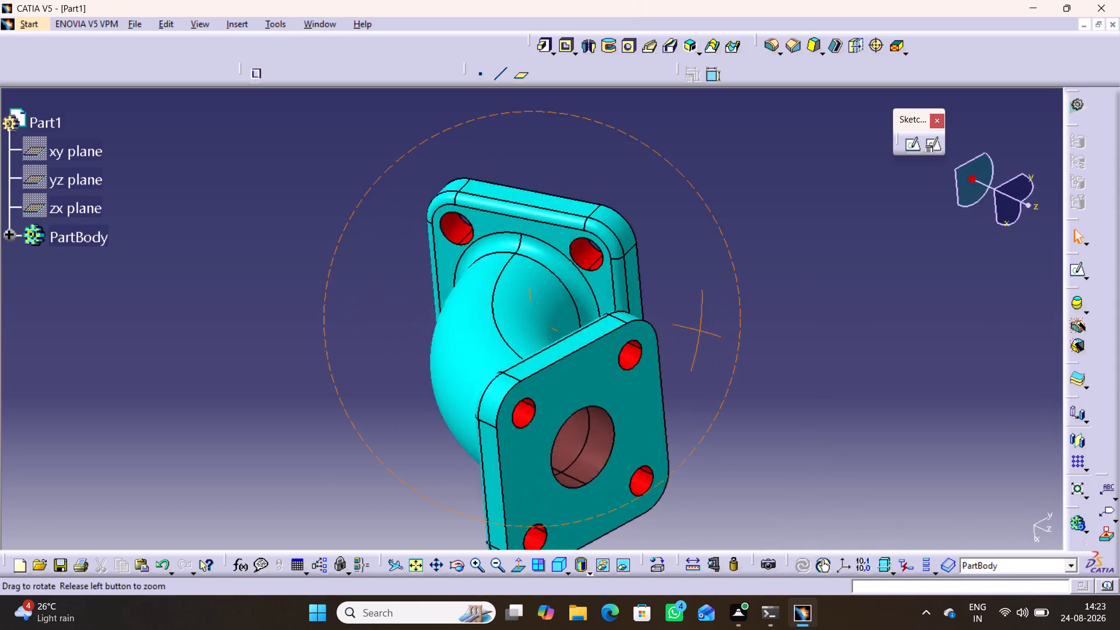
{"action": "middle_click_drag", "start_coordinate": [611, 311], "coordinate": [768, 443]}
{"action": "right_click_drag", "start_coordinate": [611, 311], "coordinate": [768, 443]}
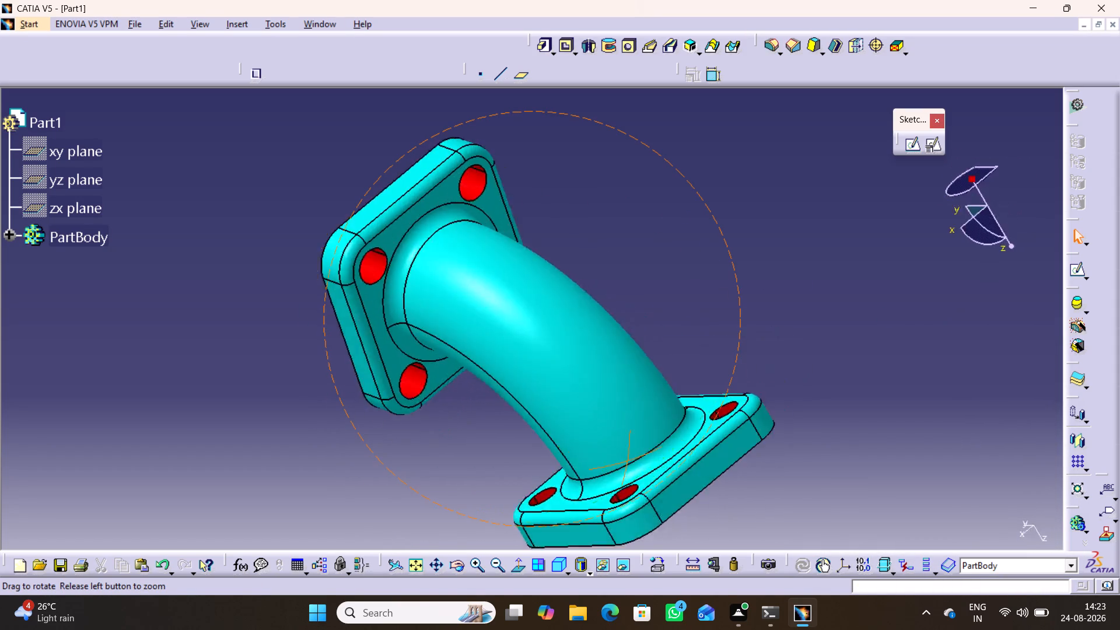
{"action": "middle_click_drag", "start_coordinate": [768, 443], "coordinate": [279, 365]}
{"action": "right_click_drag", "start_coordinate": [768, 443], "coordinate": [279, 363]}
{"action": "middle_click_drag", "start_coordinate": [438, 450], "coordinate": [434, 432]}
{"action": "right_click_drag", "start_coordinate": [435, 446], "coordinate": [434, 432]}
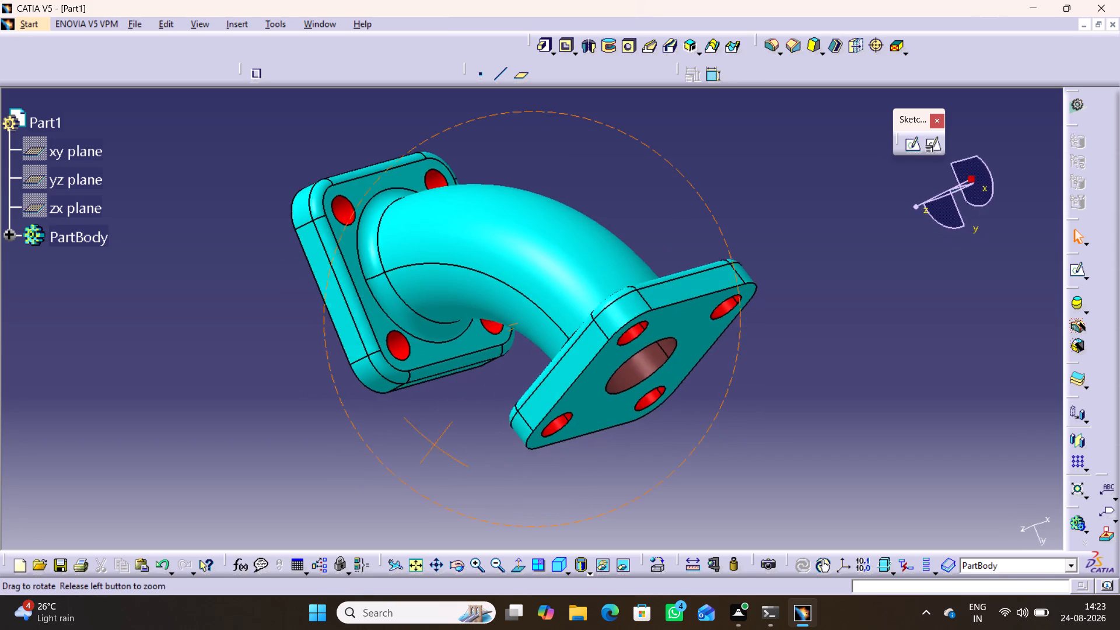
{"action": "middle_click_drag", "start_coordinate": [434, 432], "coordinate": [663, 148]}
{"action": "right_click_drag", "start_coordinate": [434, 432], "coordinate": [664, 148]}
{"action": "middle_click_drag", "start_coordinate": [338, 425], "coordinate": [338, 419]}
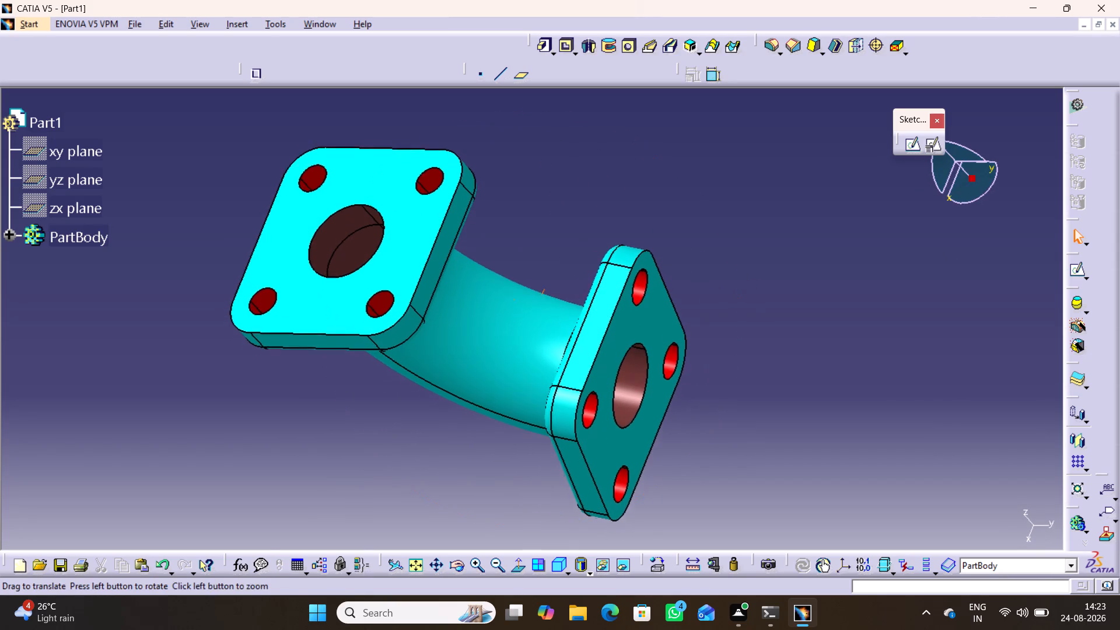
{"action": "middle_click_drag", "start_coordinate": [338, 419], "coordinate": [346, 306]}
{"action": "right_click_drag", "start_coordinate": [338, 416], "coordinate": [344, 309]}
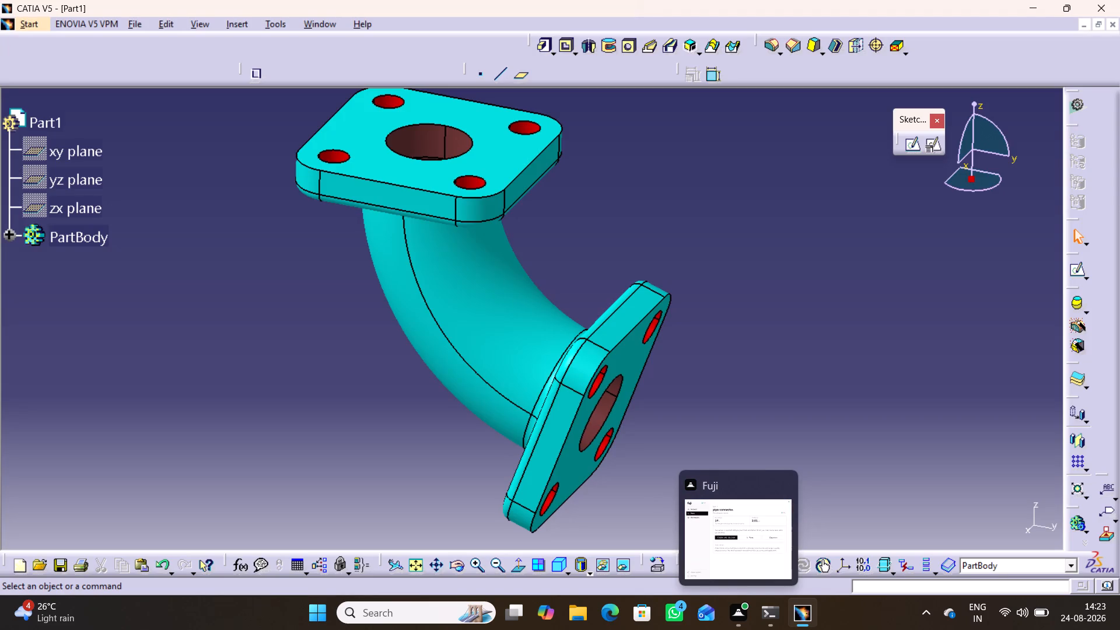
Show the whole elbow in the standard isometric view, fitted to the available space.
{"action": "left_click", "coordinate": [555, 561]}
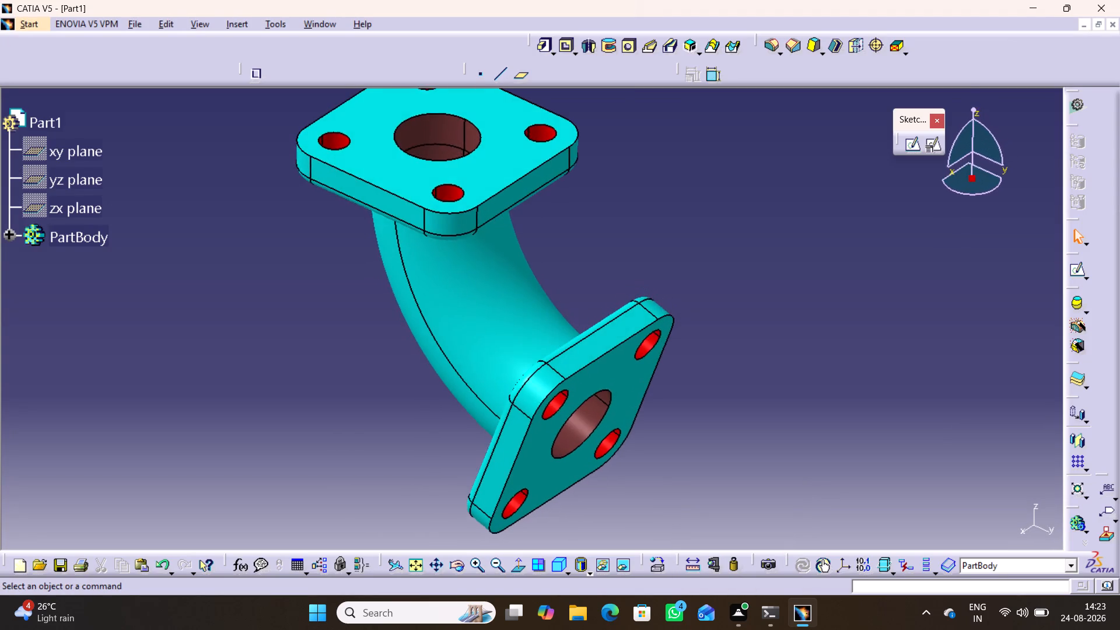
{"action": "middle_click_drag", "start_coordinate": [642, 258], "coordinate": [739, 289]}
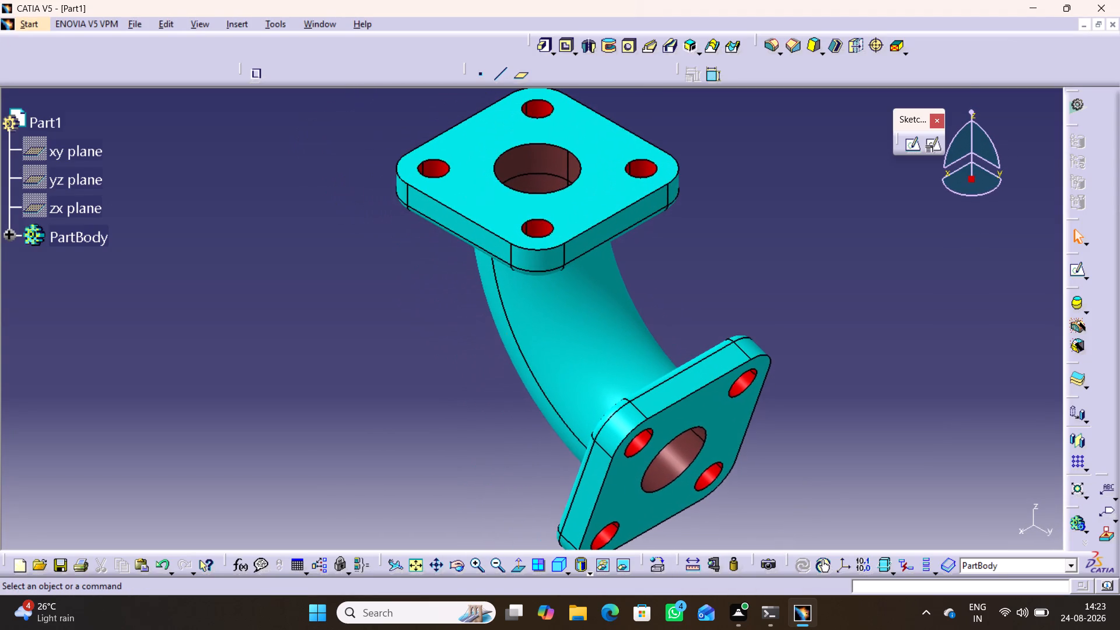
{"action": "middle_click_drag", "start_coordinate": [739, 289], "coordinate": [738, 289]}
{"action": "middle_click_drag", "start_coordinate": [738, 289], "coordinate": [738, 302]}
{"action": "right_click", "coordinate": [738, 289]}
{"action": "scroll", "coordinate": [429, 479], "scroll_direction": "down", "scroll_amount": 1}
{"action": "left_click", "coordinate": [414, 569]}
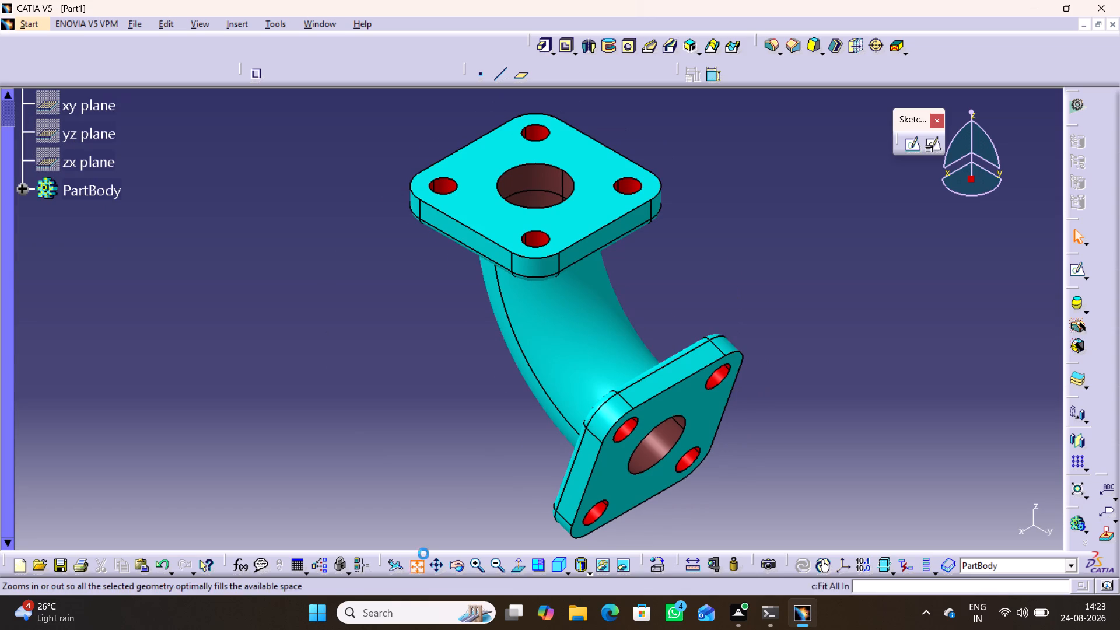
{"action": "left_click", "coordinate": [416, 565]}
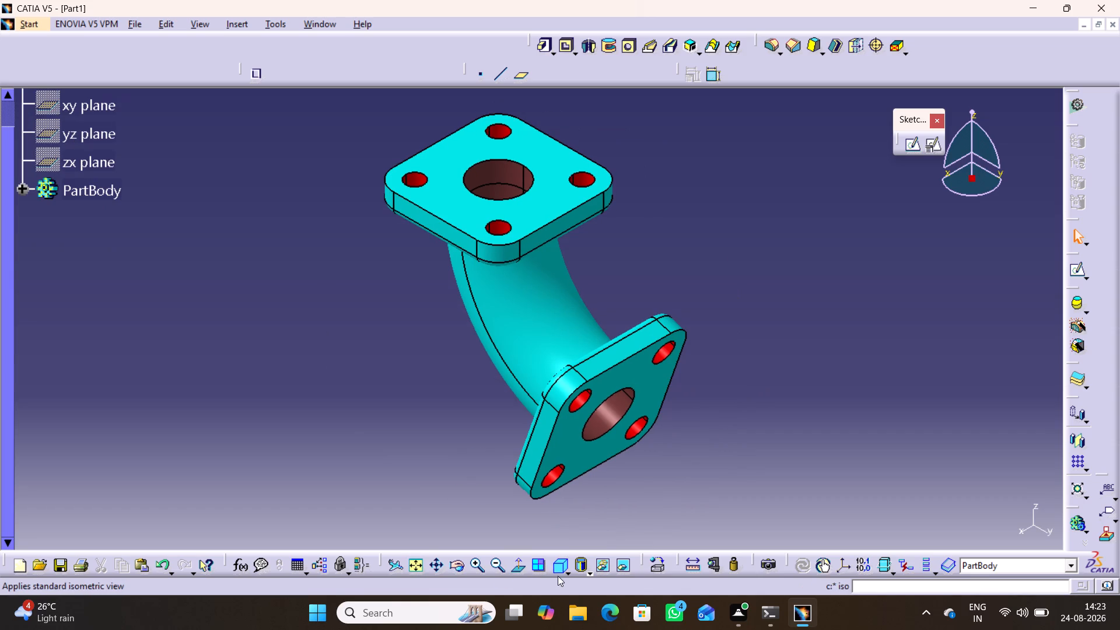
{"action": "left_click", "coordinate": [553, 571]}
{"action": "double_click", "coordinate": [558, 568]}
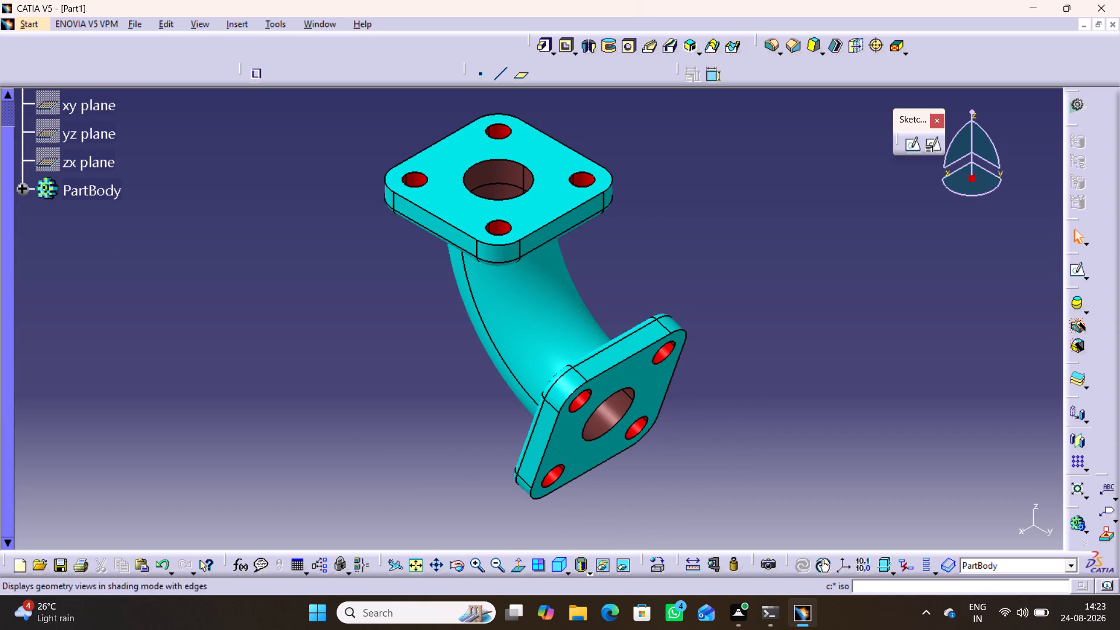
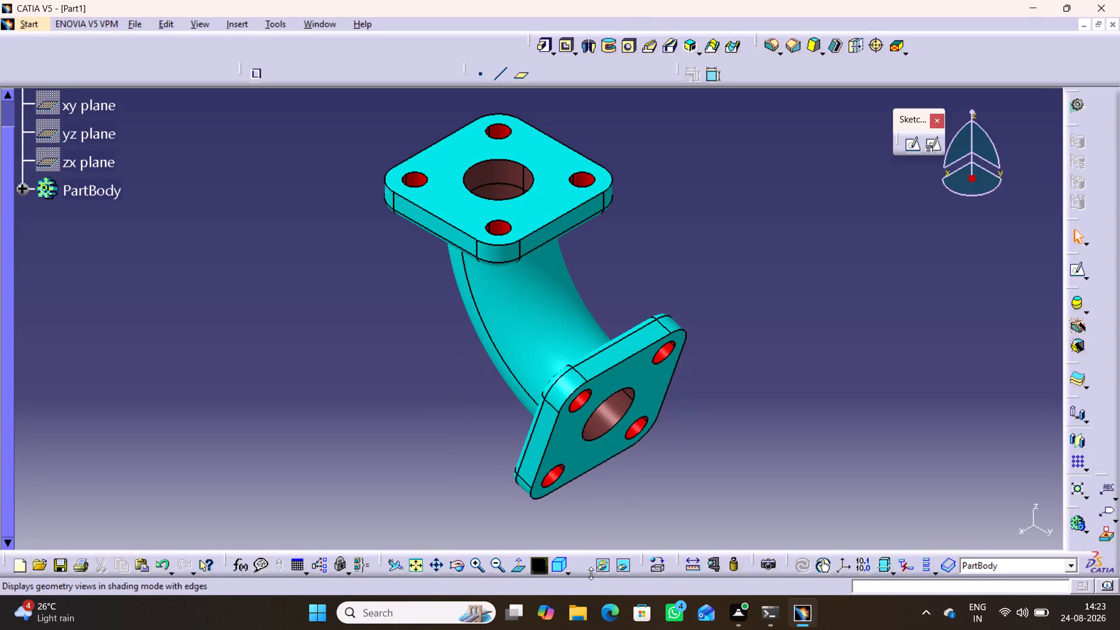
Display the elbow in plain shading without edge lines.
{"action": "left_click", "coordinate": [591, 573]}
{"action": "left_click", "coordinate": [602, 456]}
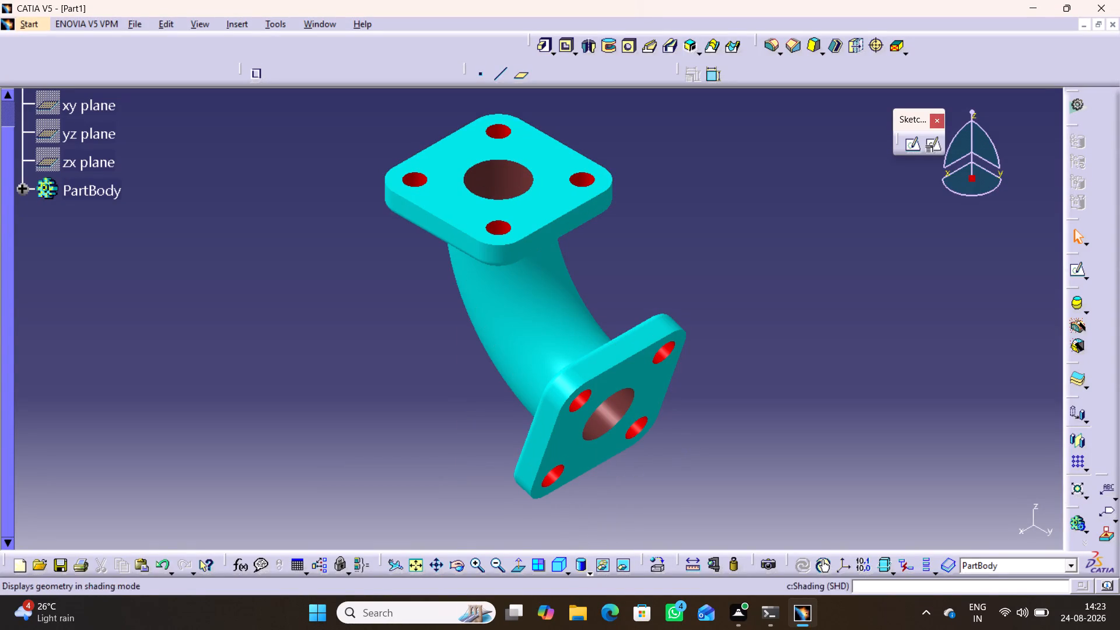
{"action": "left_click", "coordinate": [696, 449]}
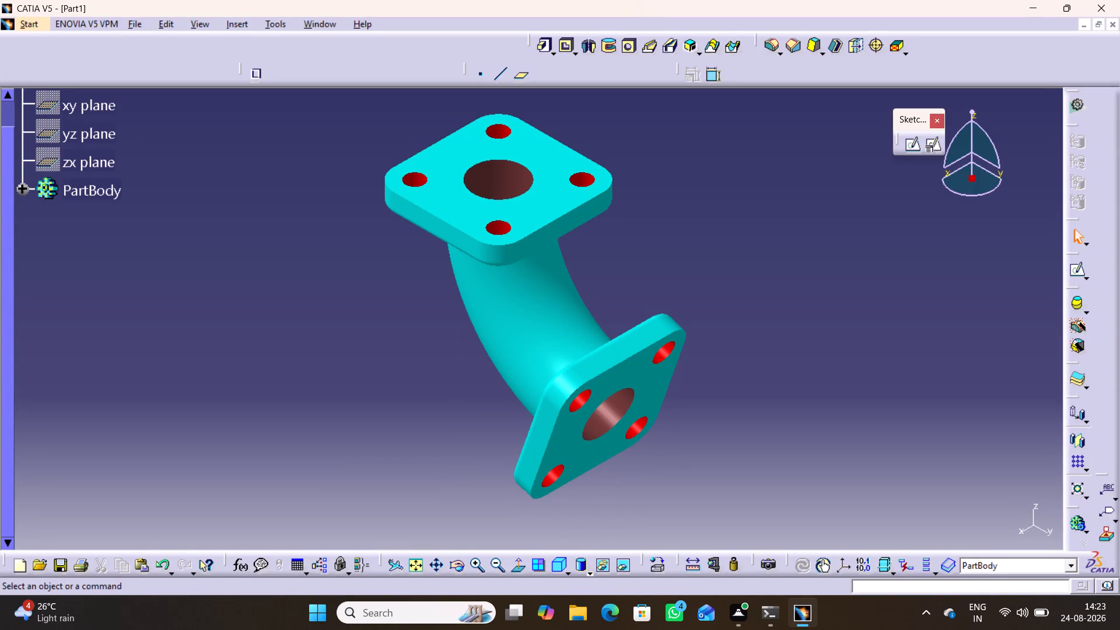
Save the part as a CATPart named "pipe connector" in the Catia folder inside Intern projects on the desktop.
{"action": "key", "text": "ctrl+s"}
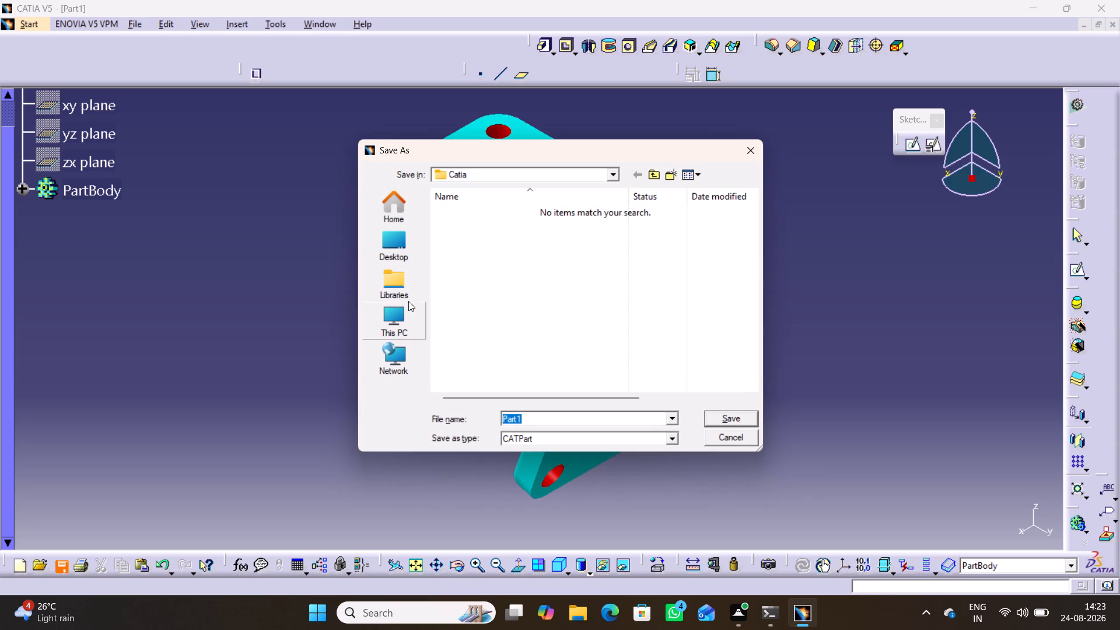
{"action": "left_click", "coordinate": [400, 250]}
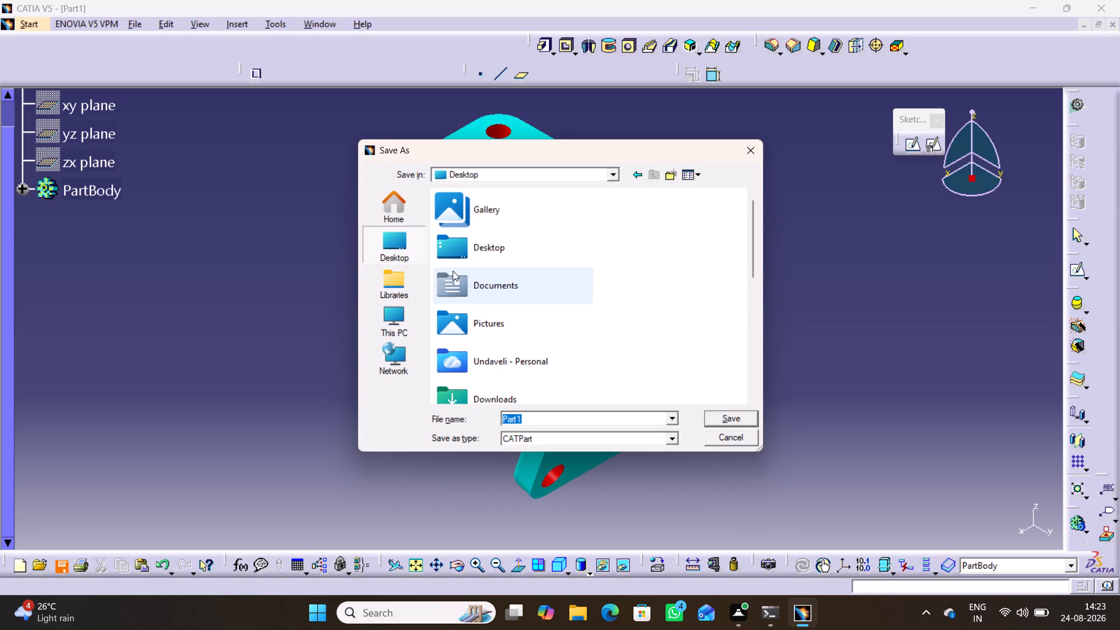
{"action": "scroll", "coordinate": [482, 326], "scroll_direction": "down", "scroll_amount": 3}
{"action": "left_click", "coordinate": [508, 372]}
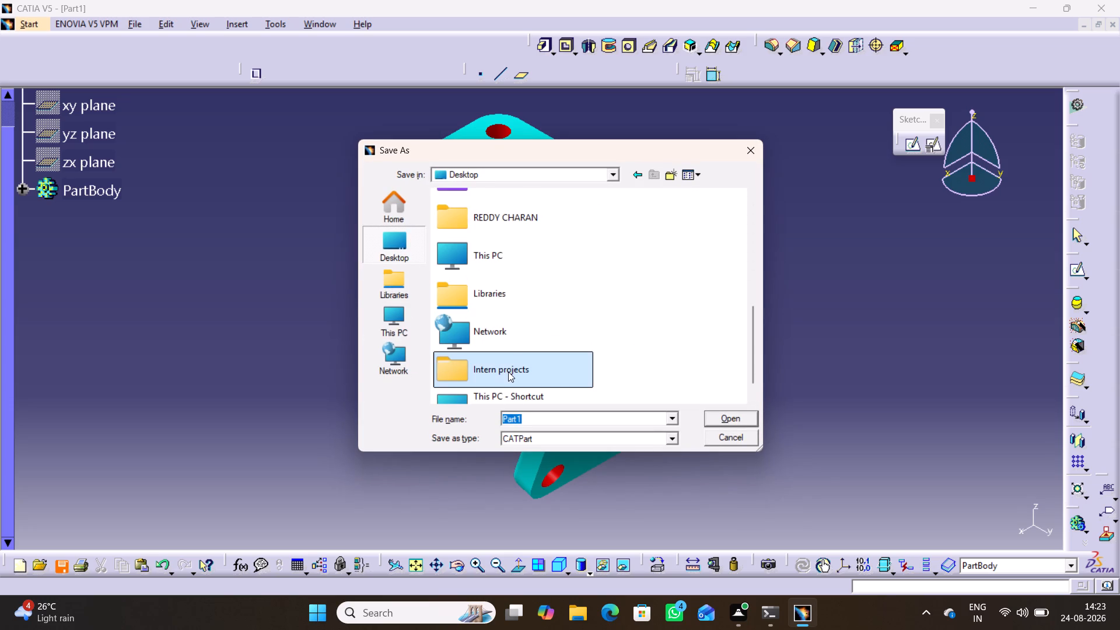
{"action": "double_click", "coordinate": [540, 365]}
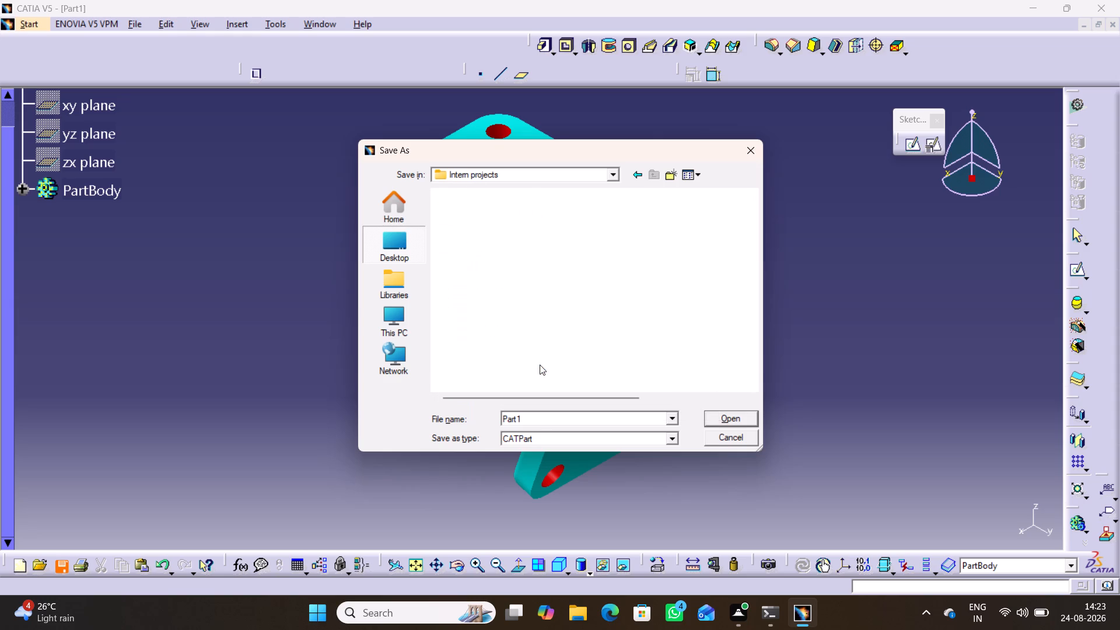
{"action": "double_click", "coordinate": [495, 216]}
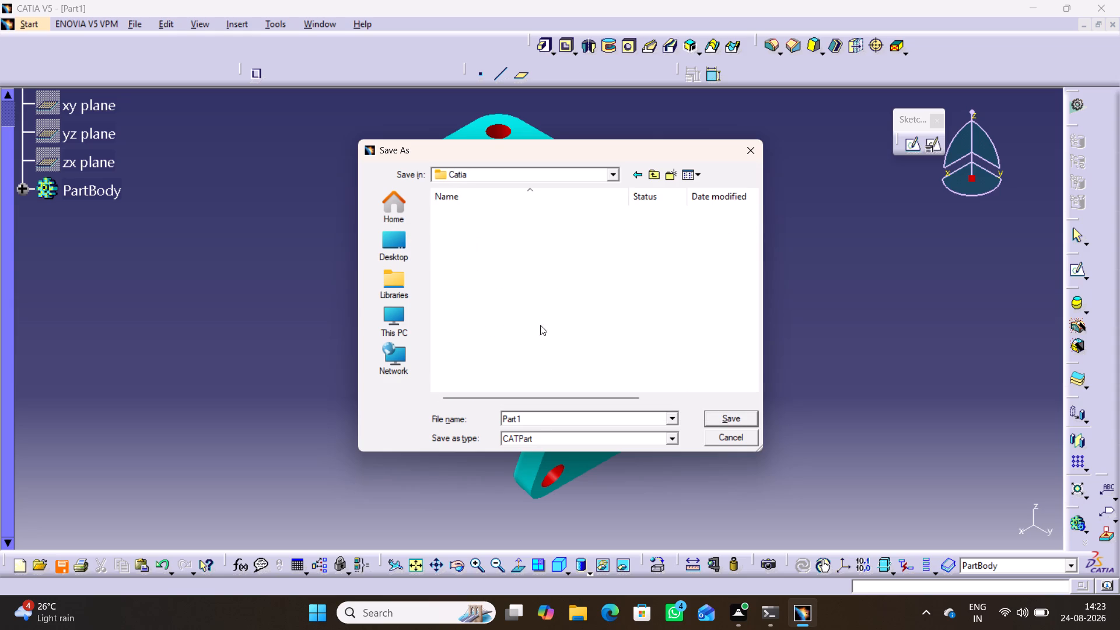
{"action": "left_click_drag", "start_coordinate": [531, 416], "coordinate": [489, 418]}
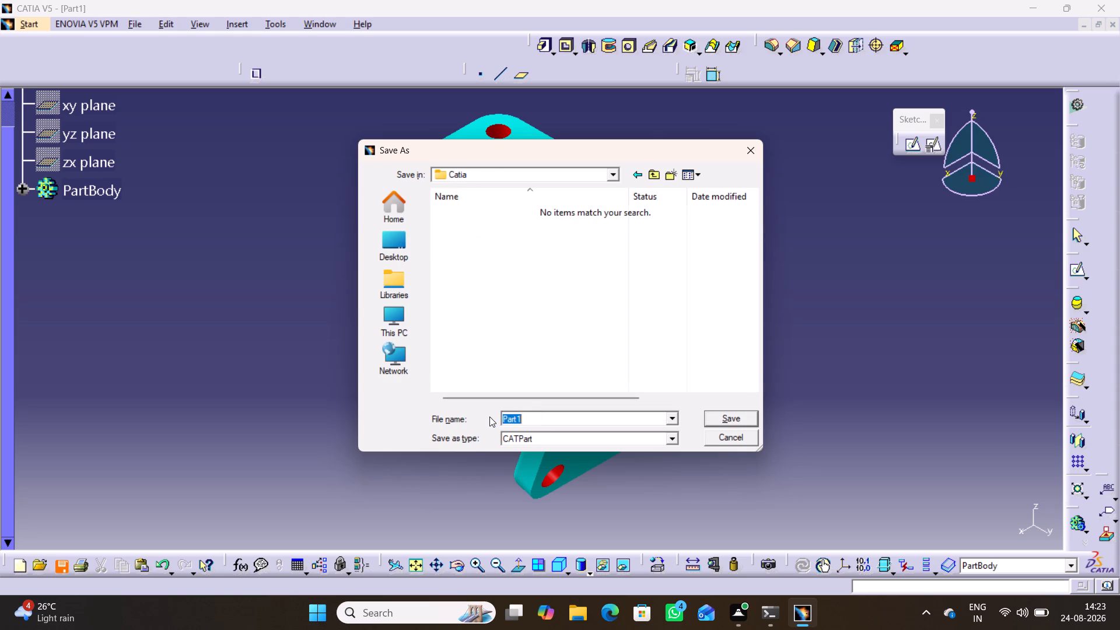
{"action": "type", "text": "pipe connector"}
{"action": "key", "text": "Return"}
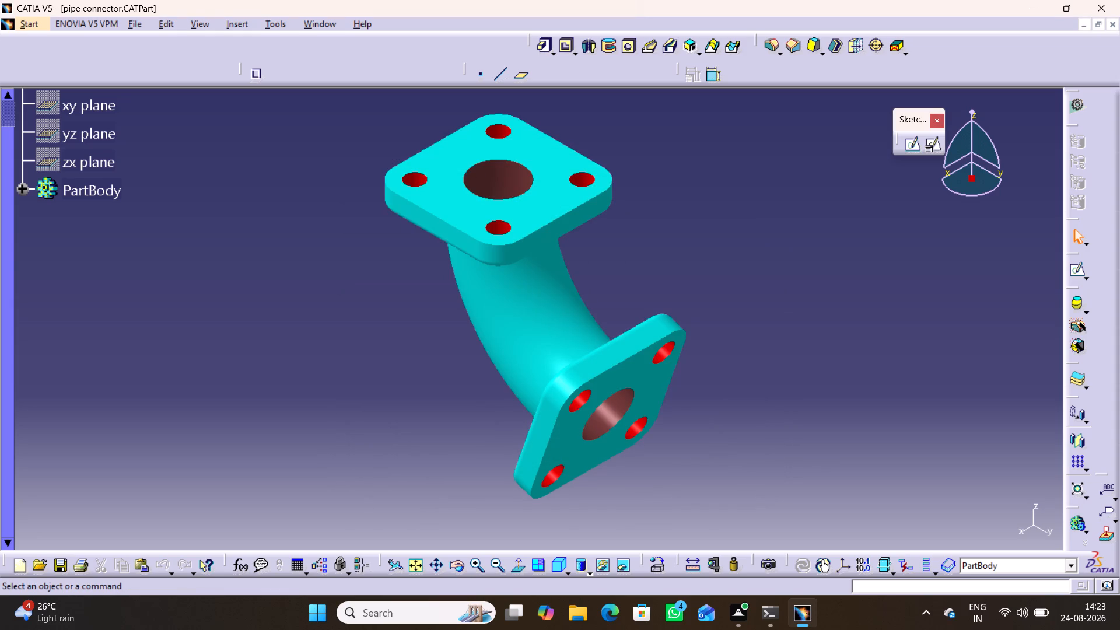
Create a new drawing using the ISO standard with an A3 ISO sheet in landscape orientation.
{"action": "key", "text": "ctrl+n"}
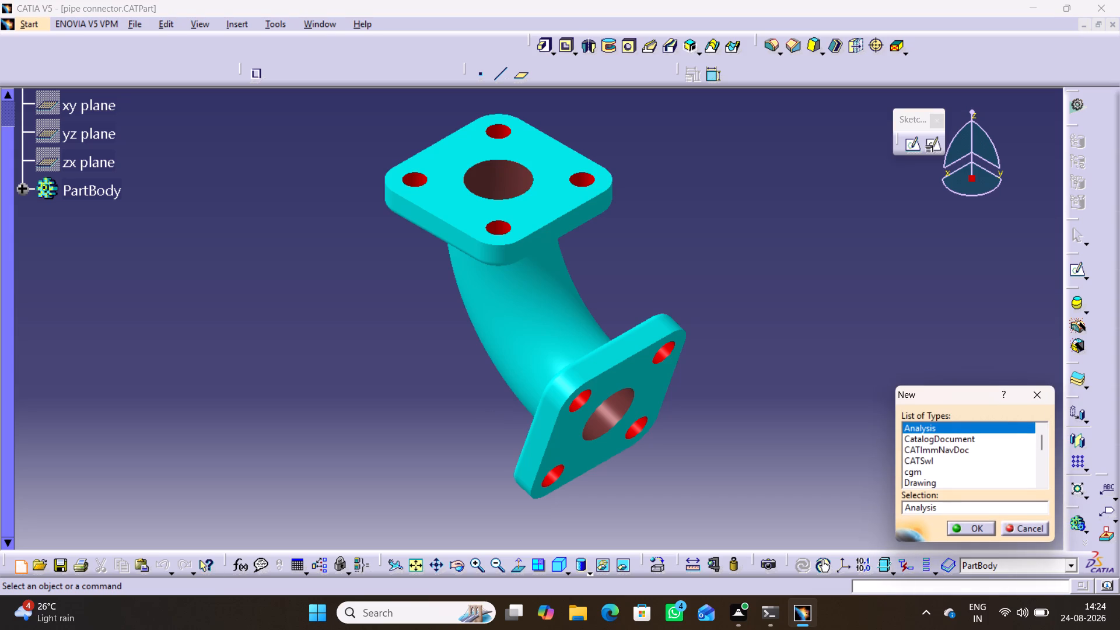
{"action": "left_click", "coordinate": [915, 484]}
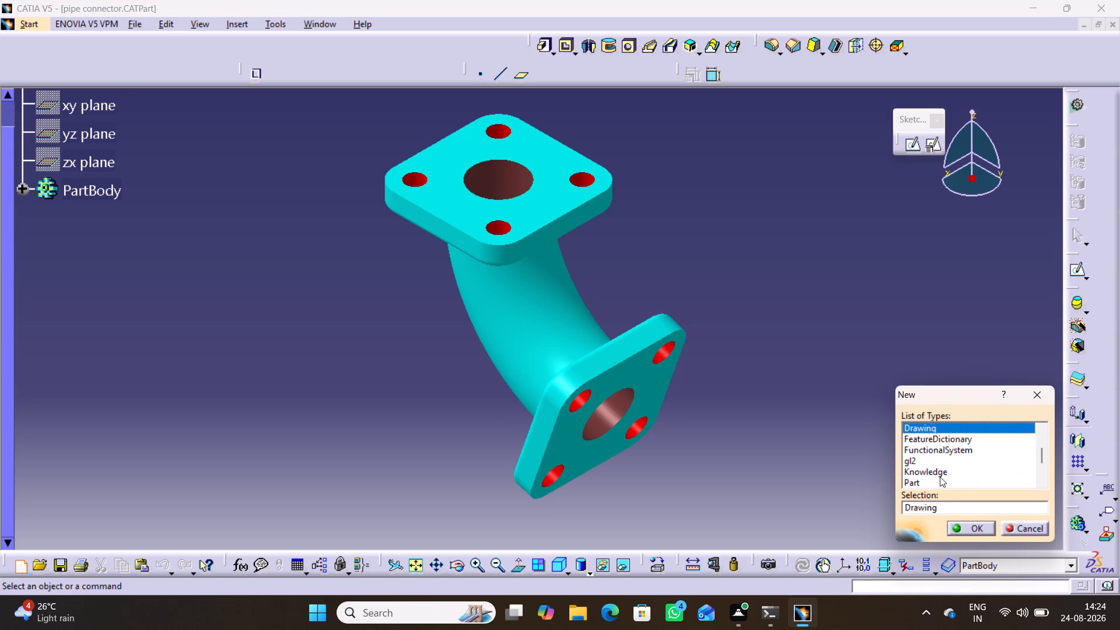
{"action": "left_click", "coordinate": [964, 527]}
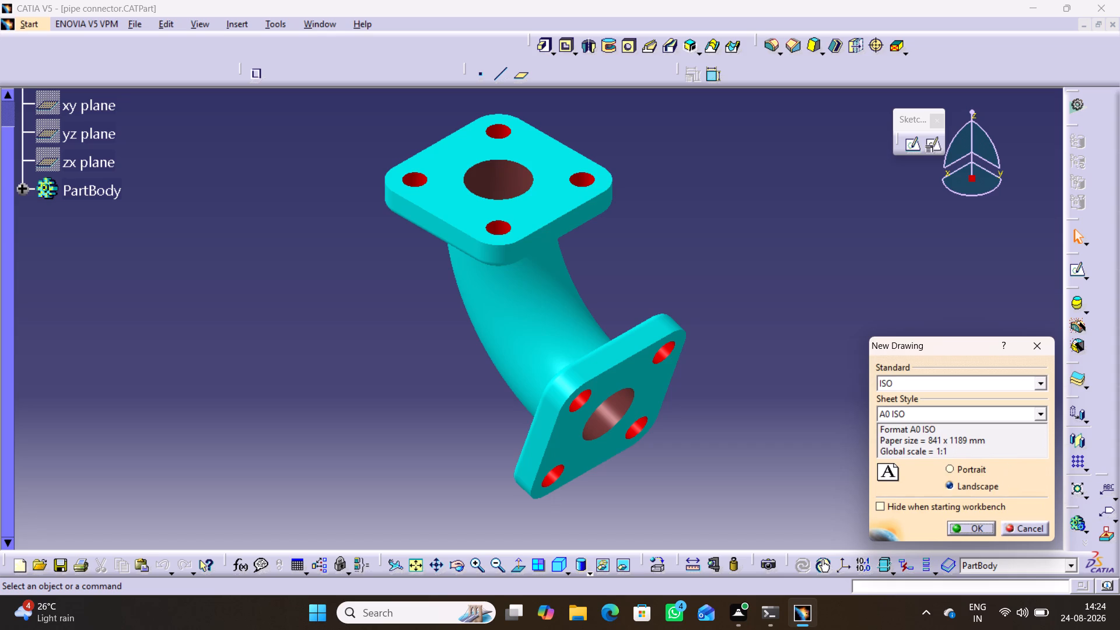
{"action": "left_click", "coordinate": [1042, 414]}
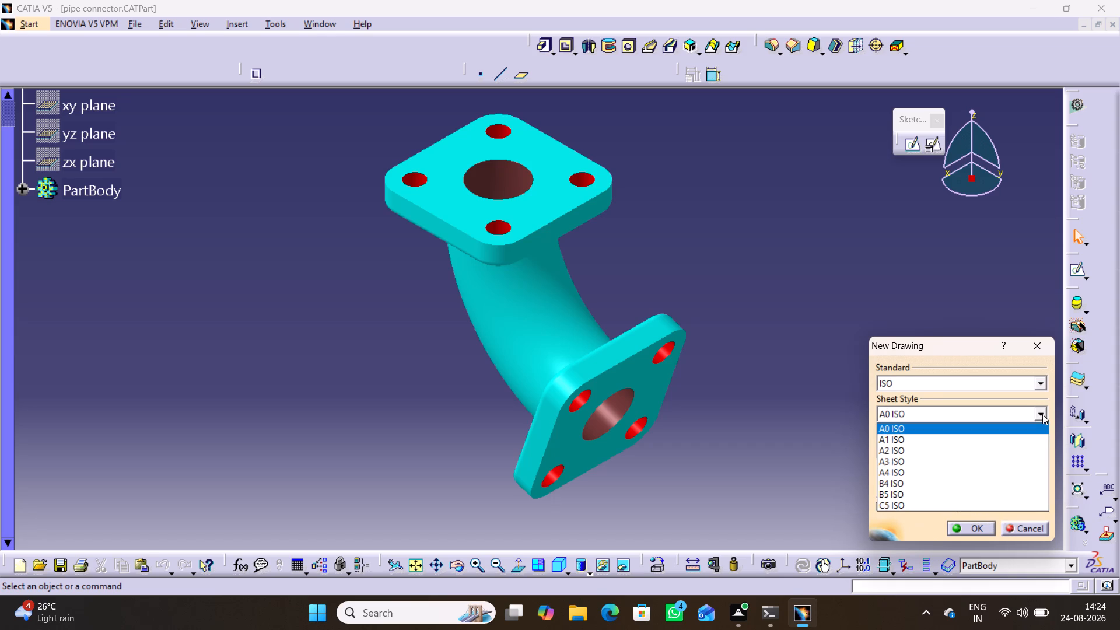
{"action": "left_click", "coordinate": [936, 461]}
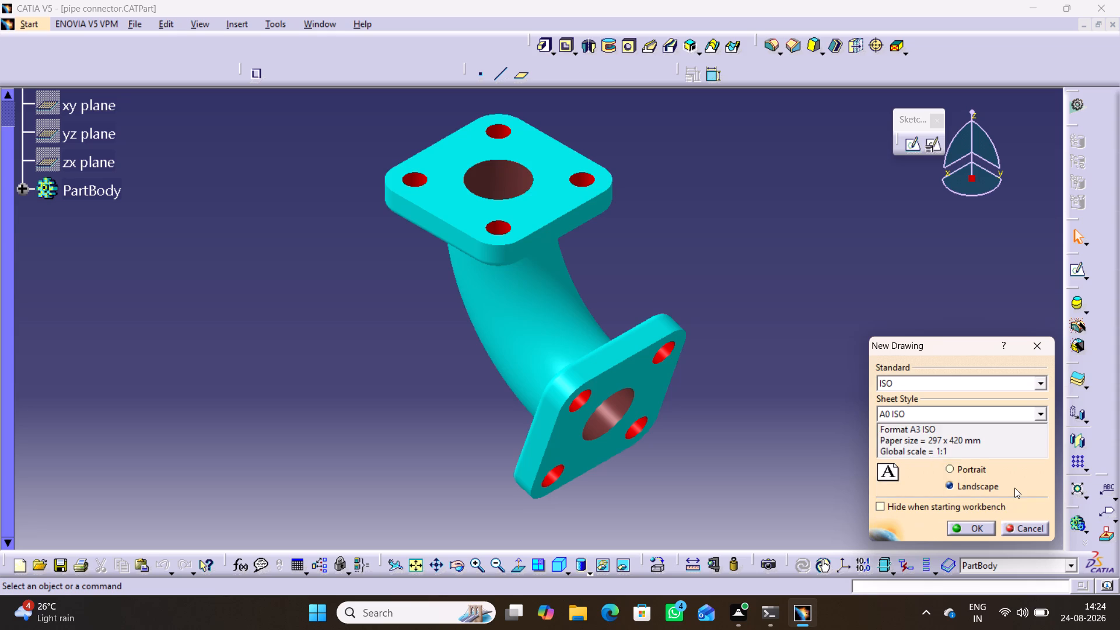
{"action": "left_click", "coordinate": [970, 527]}
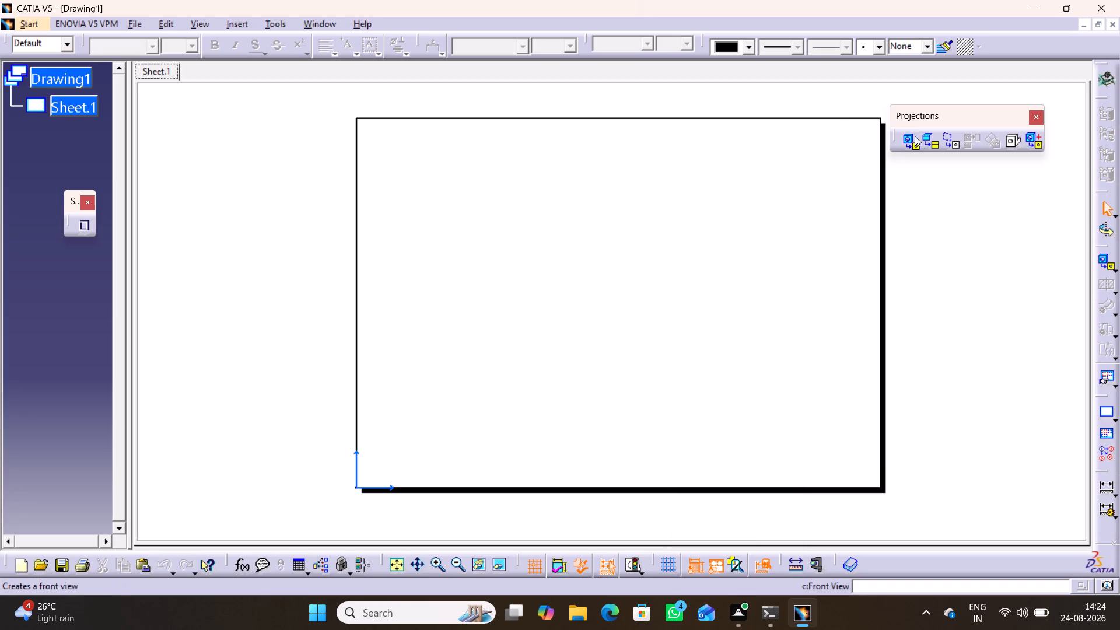
Dock the Projections tools and the section-view tools in the area above the drawing sheet.
{"action": "left_click_drag", "start_coordinate": [911, 111], "coordinate": [972, 86]}
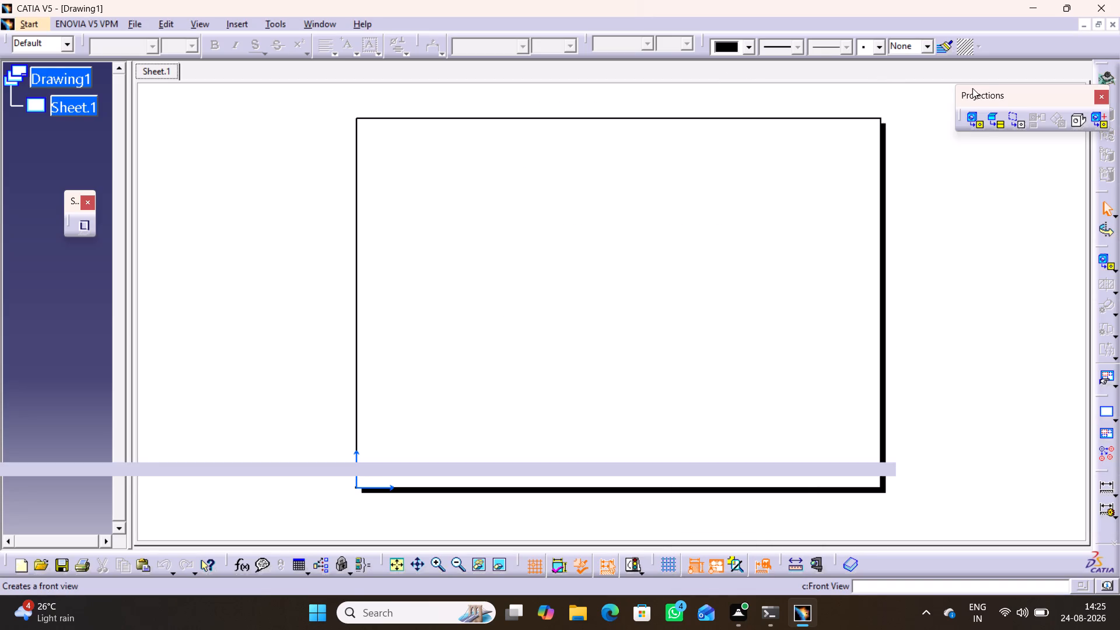
{"action": "left_click_drag", "start_coordinate": [984, 96], "coordinate": [835, 69]}
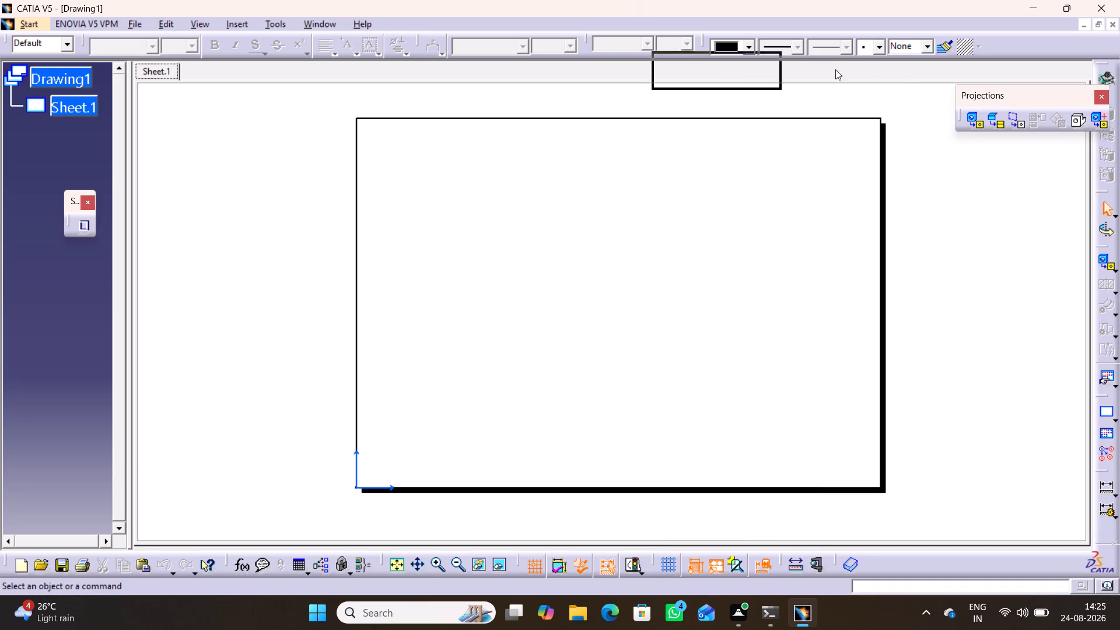
{"action": "left_click_drag", "start_coordinate": [835, 69], "coordinate": [778, 69]}
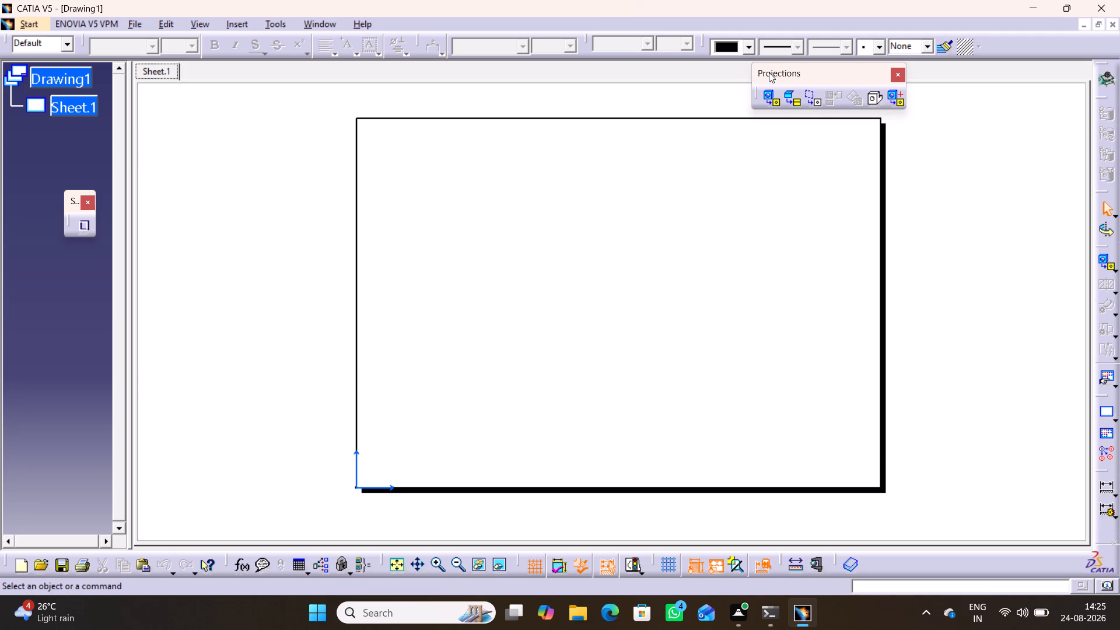
{"action": "left_click_drag", "start_coordinate": [775, 77], "coordinate": [678, 48]}
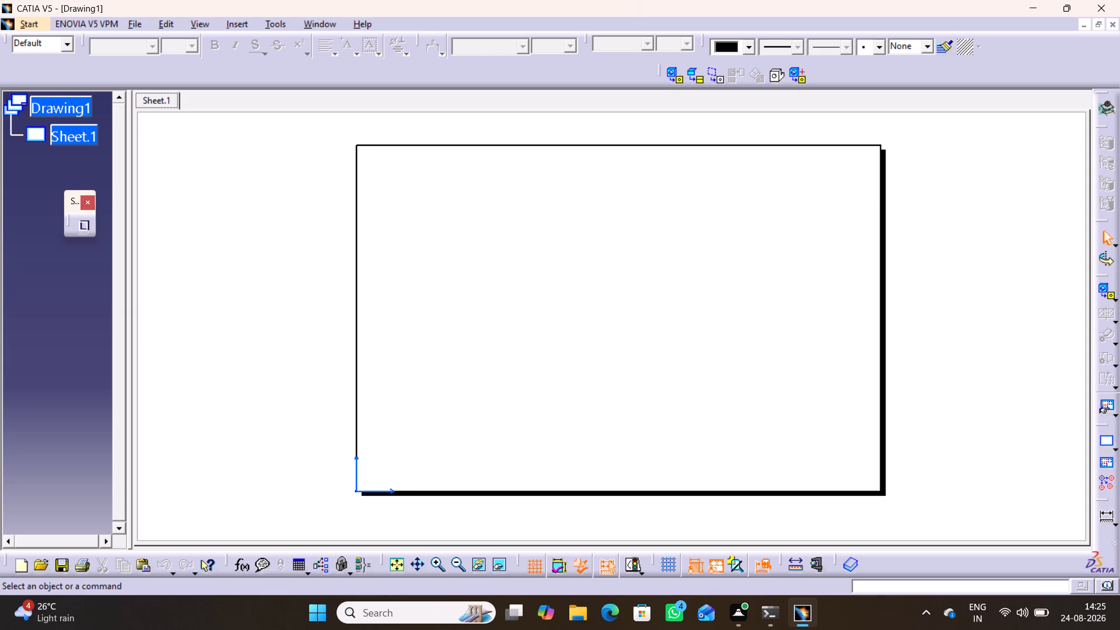
{"action": "left_click", "coordinate": [1116, 320]}
{"action": "left_click_drag", "start_coordinate": [1029, 327], "coordinate": [1009, 331]}
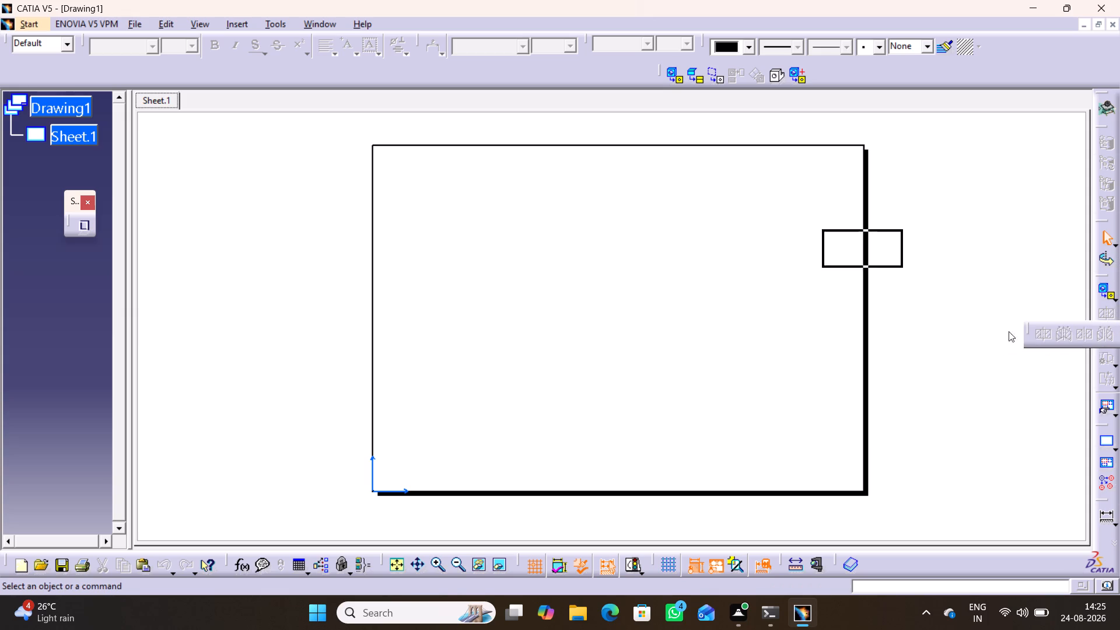
{"action": "left_click_drag", "start_coordinate": [1009, 331], "coordinate": [598, 77]}
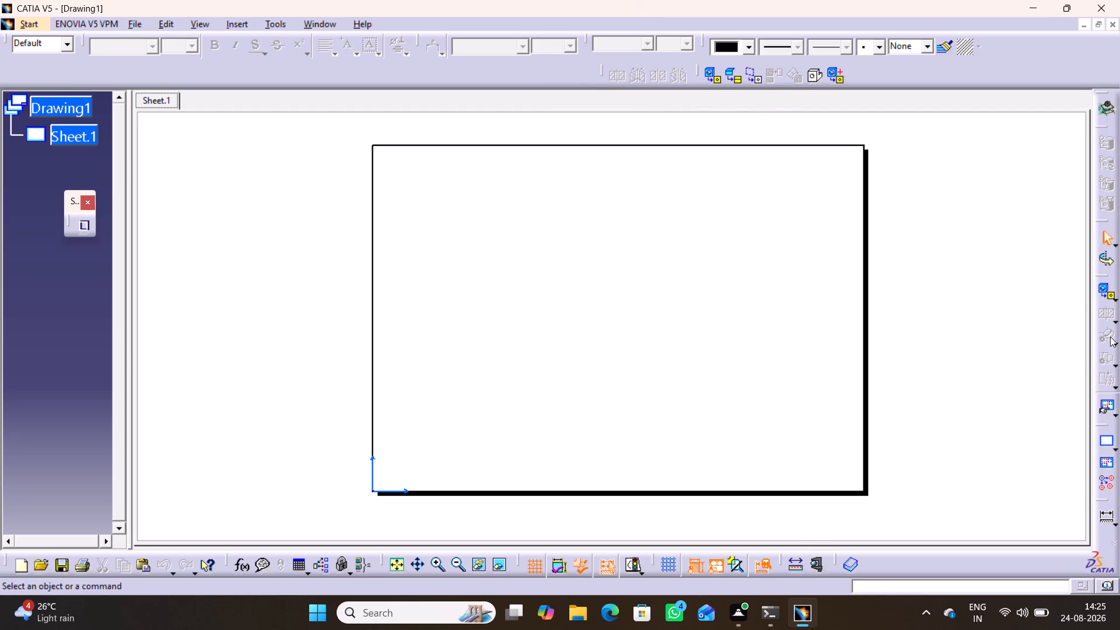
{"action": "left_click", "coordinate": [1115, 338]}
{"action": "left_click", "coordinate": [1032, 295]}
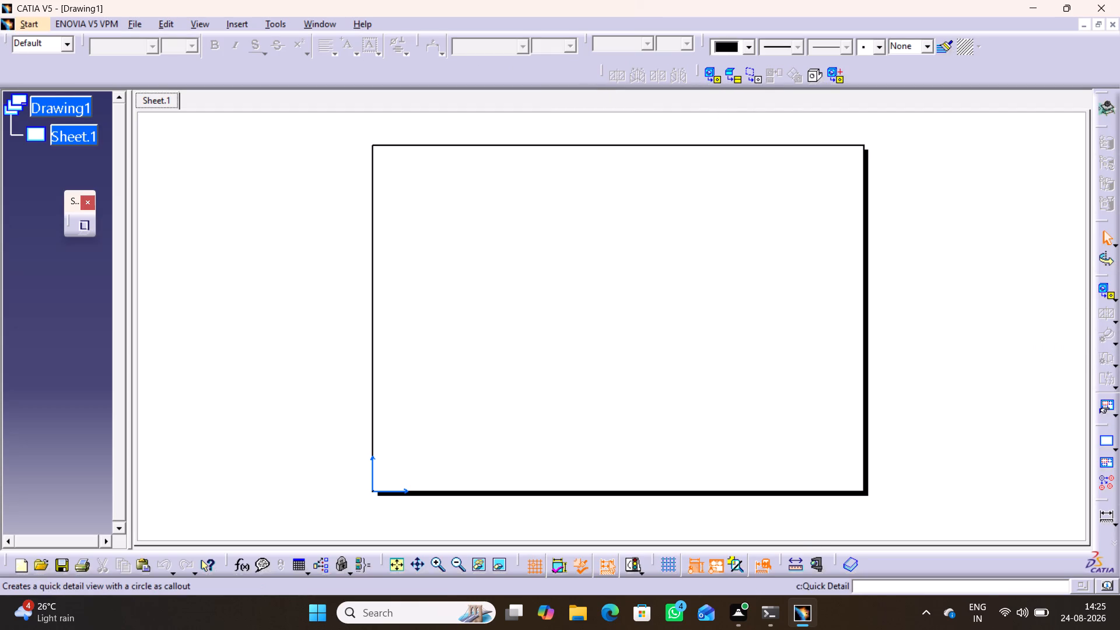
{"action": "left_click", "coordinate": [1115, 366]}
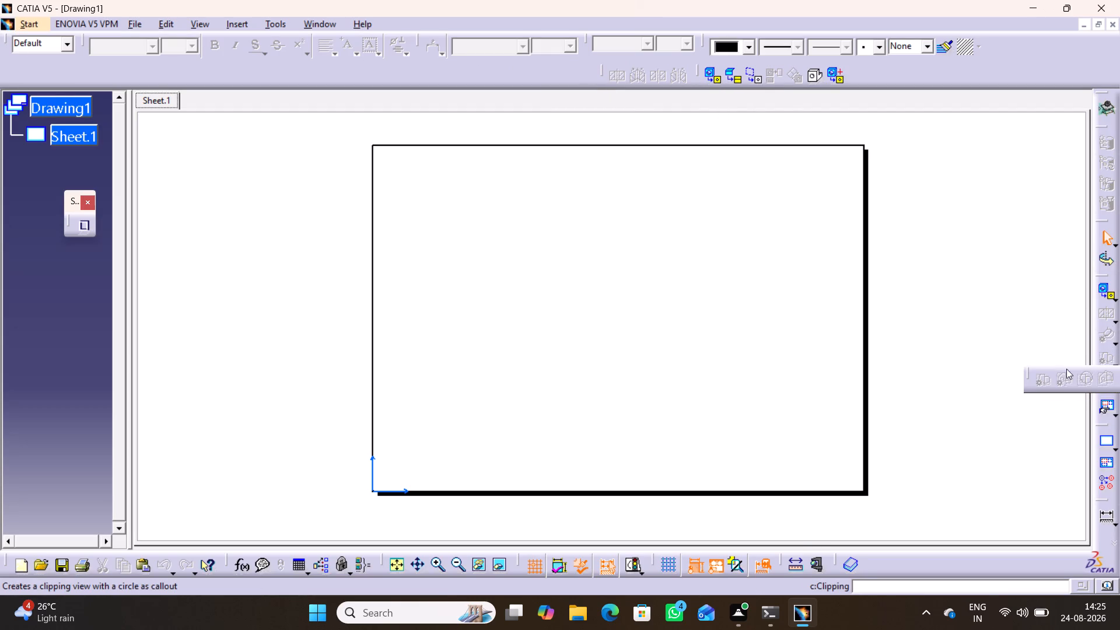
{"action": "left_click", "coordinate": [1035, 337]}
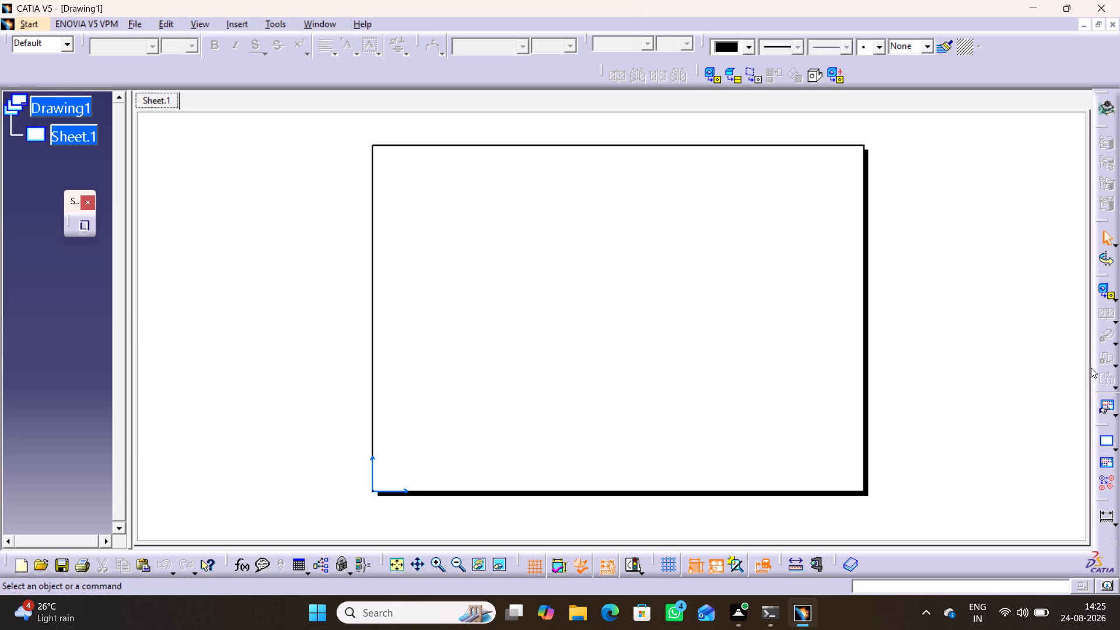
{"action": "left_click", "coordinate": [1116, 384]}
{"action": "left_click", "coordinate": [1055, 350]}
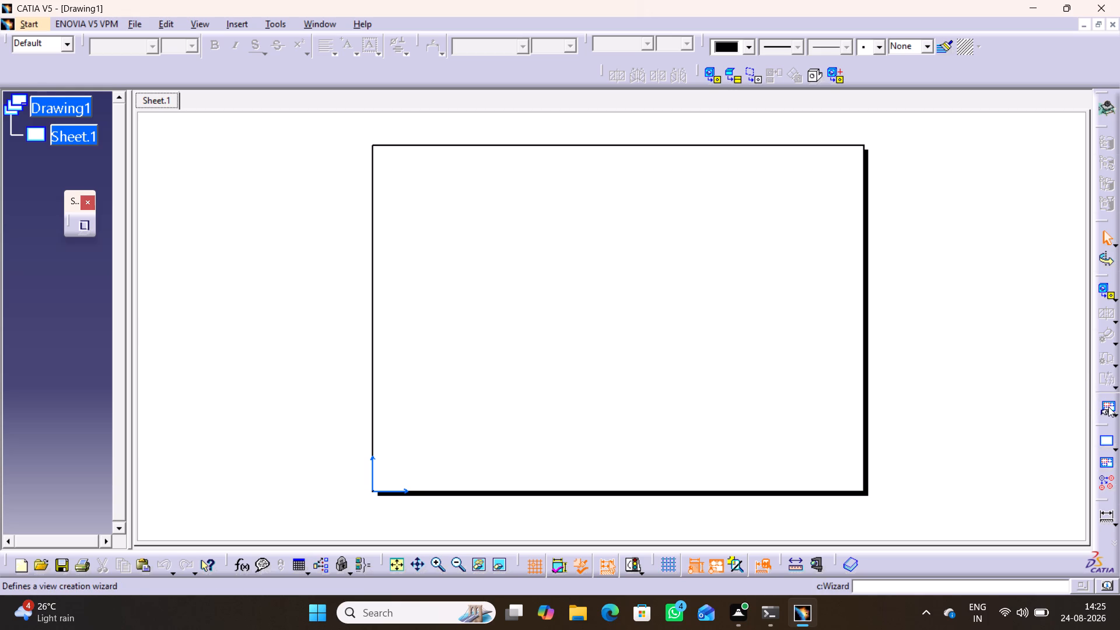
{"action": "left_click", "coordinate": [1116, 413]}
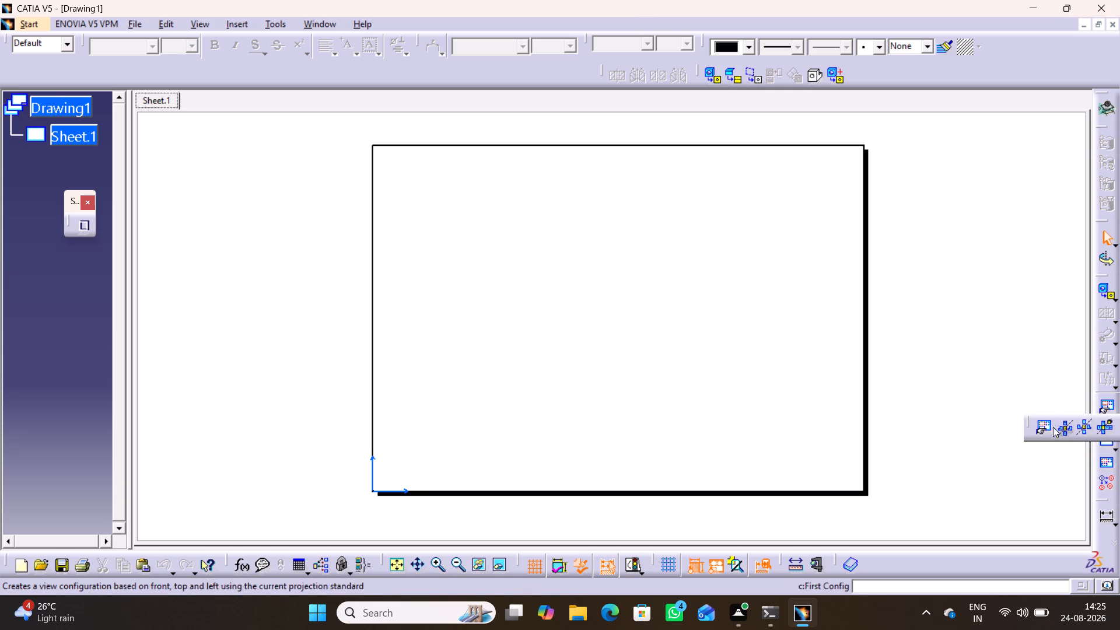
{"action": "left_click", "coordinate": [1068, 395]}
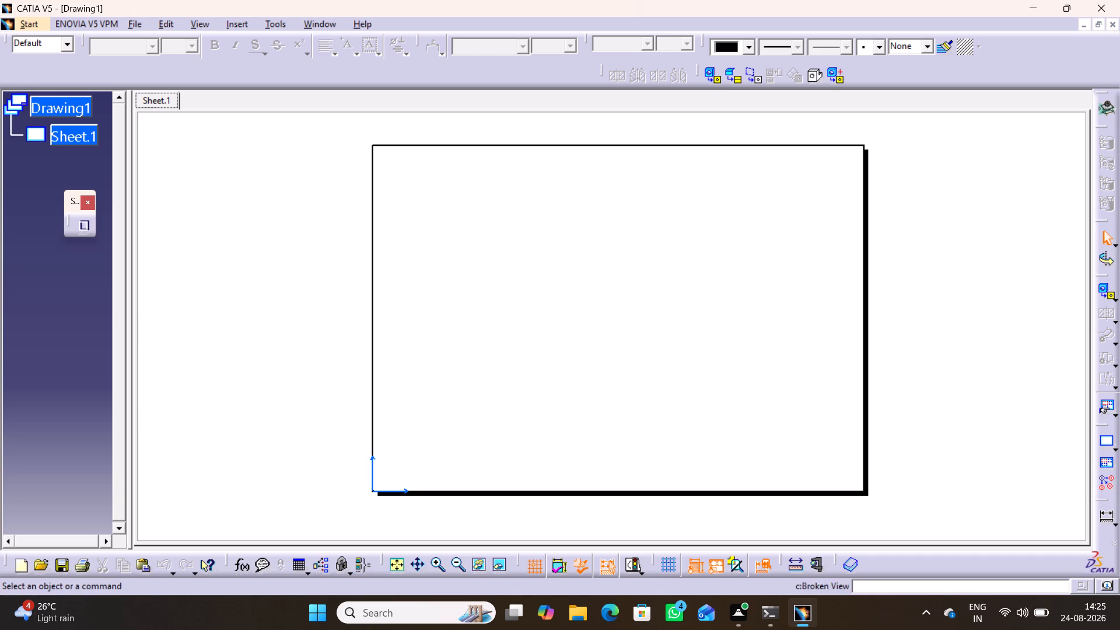
Dock the dimensioning tools above the sheet and line up the section-view and Projections tools beside them.
{"action": "left_click", "coordinate": [1116, 521]}
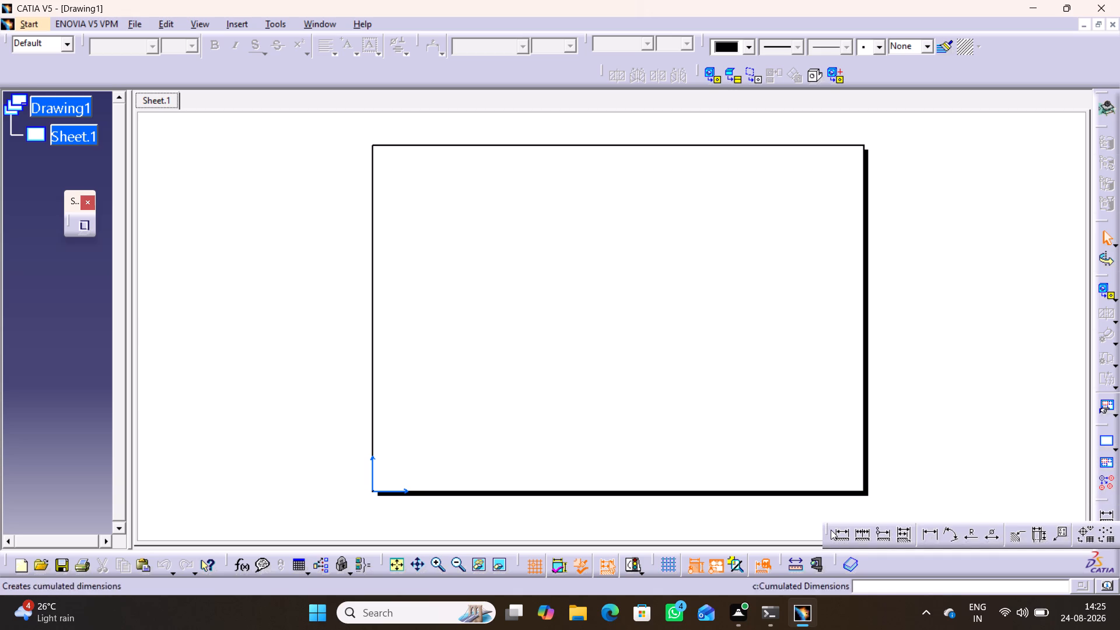
{"action": "left_click_drag", "start_coordinate": [828, 528], "coordinate": [698, 125]}
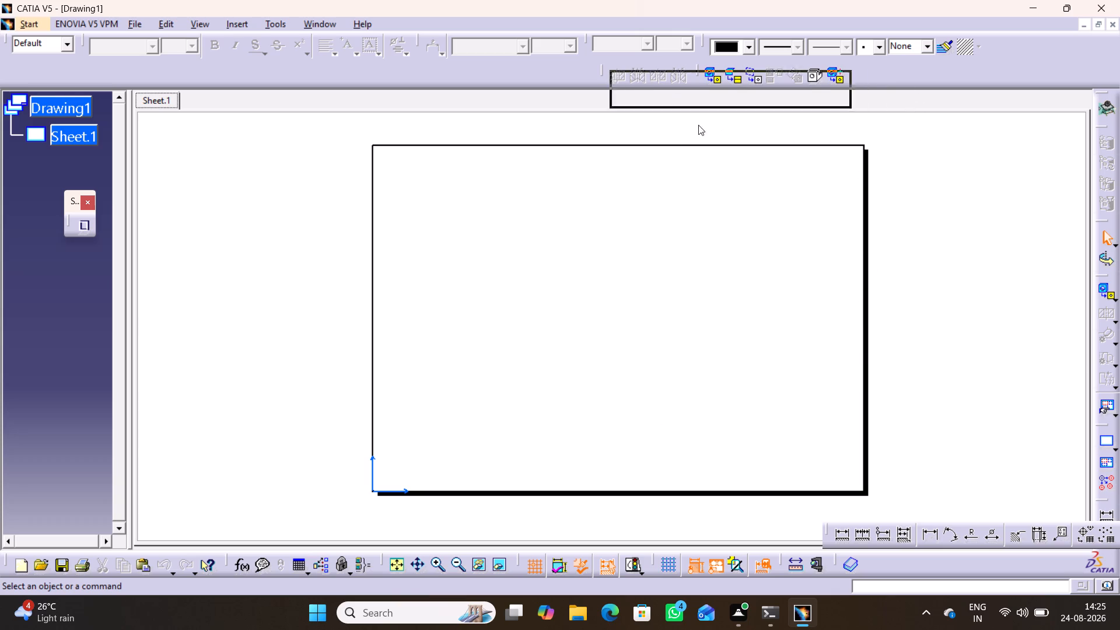
{"action": "left_click_drag", "start_coordinate": [698, 125], "coordinate": [422, 79]}
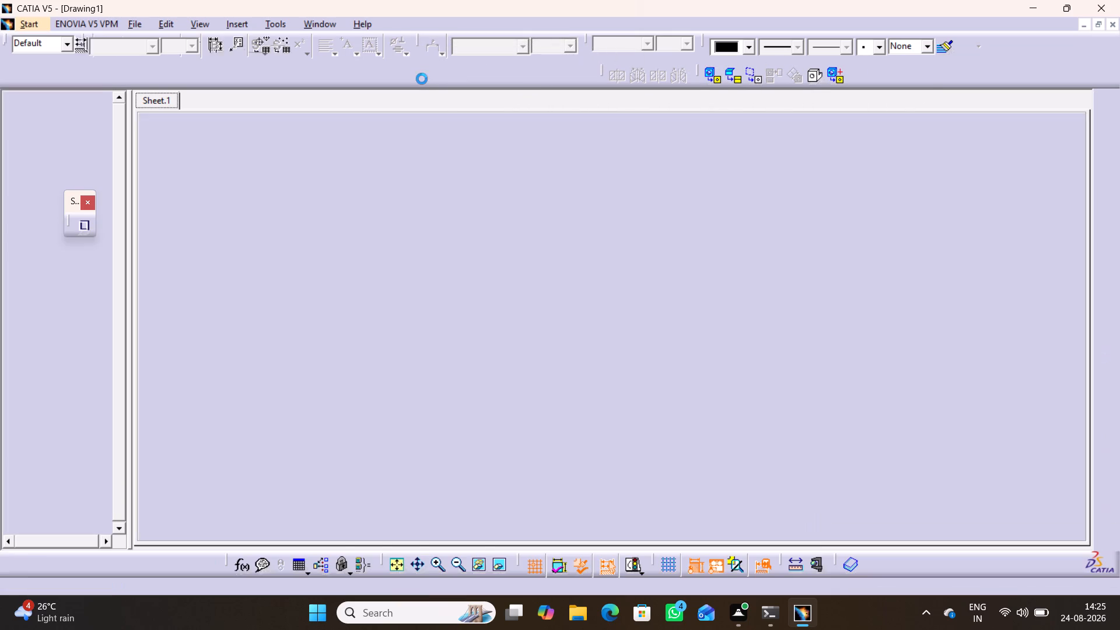
{"action": "left_click_drag", "start_coordinate": [425, 65], "coordinate": [299, 73]}
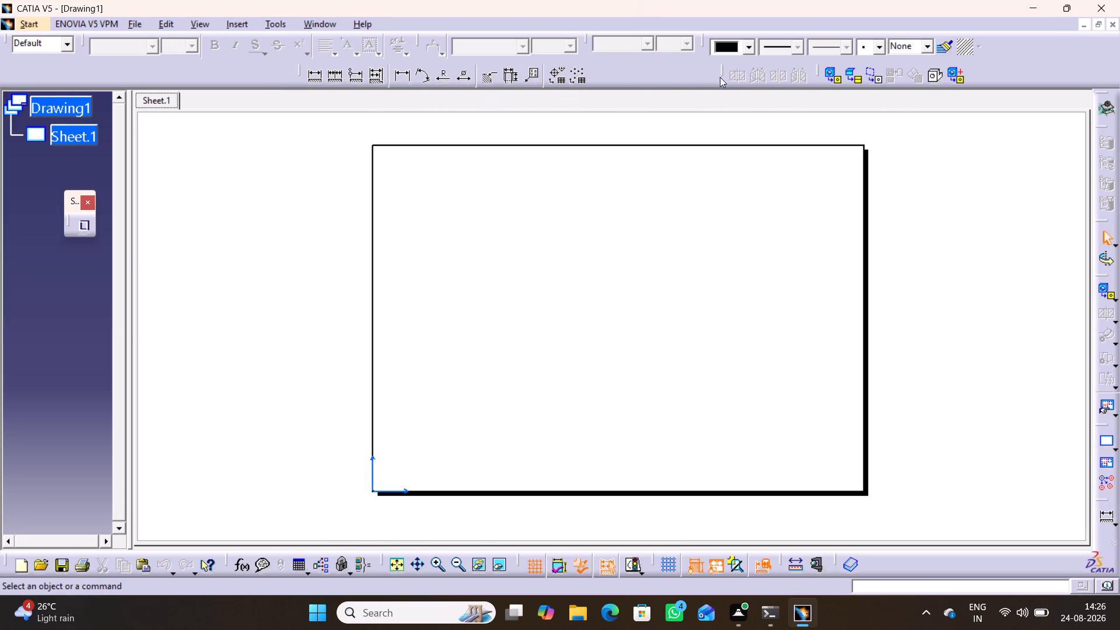
{"action": "left_click_drag", "start_coordinate": [724, 66], "coordinate": [608, 72]}
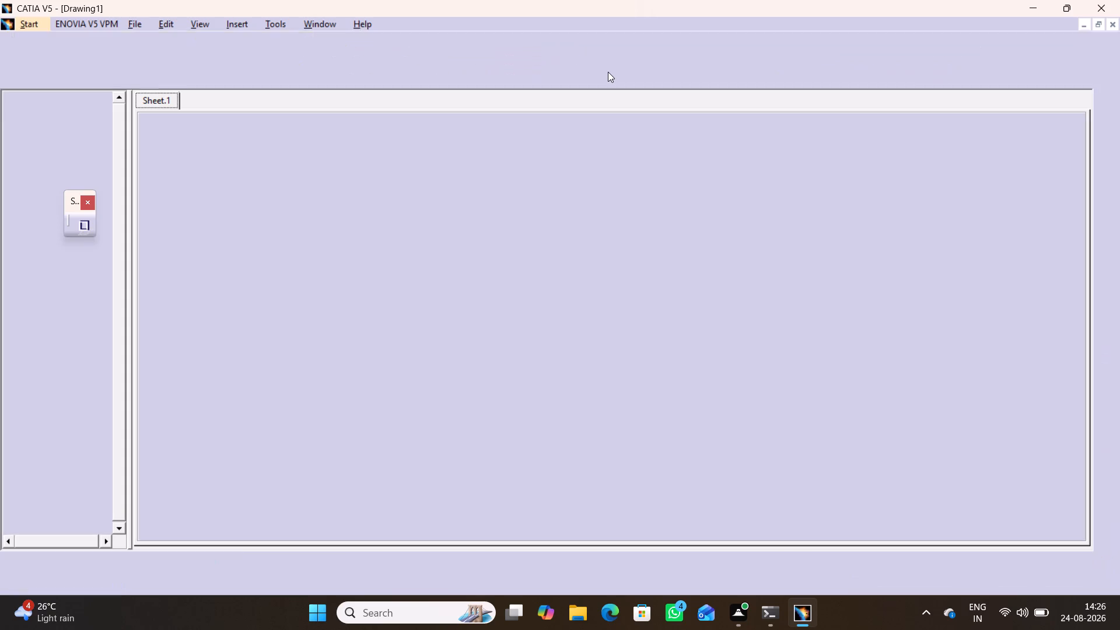
{"action": "left_click_drag", "start_coordinate": [820, 64], "coordinate": [764, 73]}
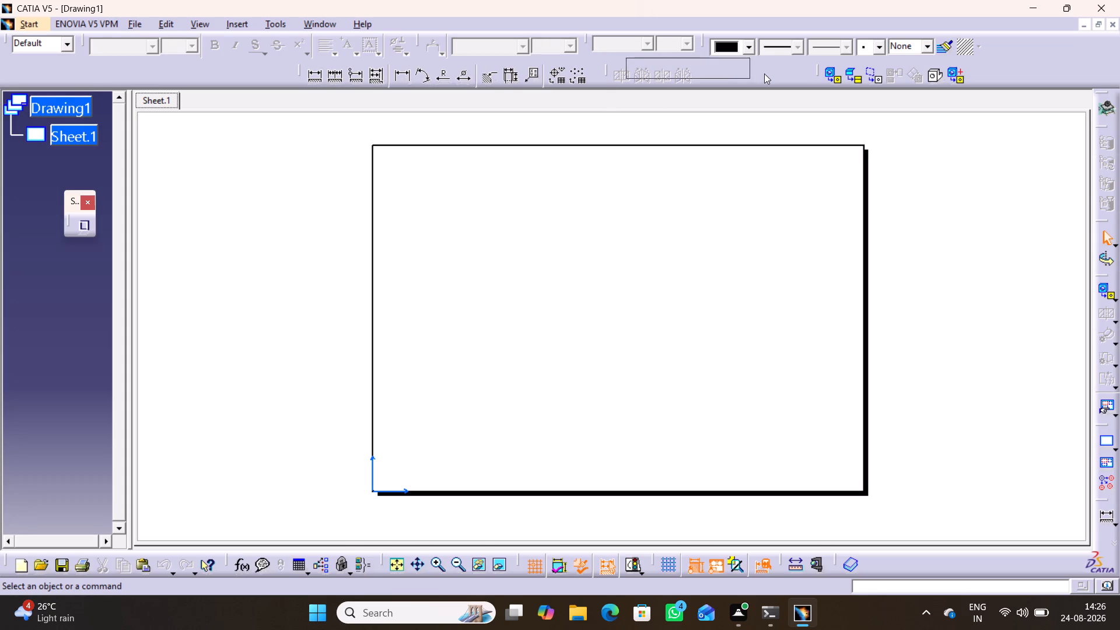
{"action": "left_click_drag", "start_coordinate": [764, 73], "coordinate": [690, 71]}
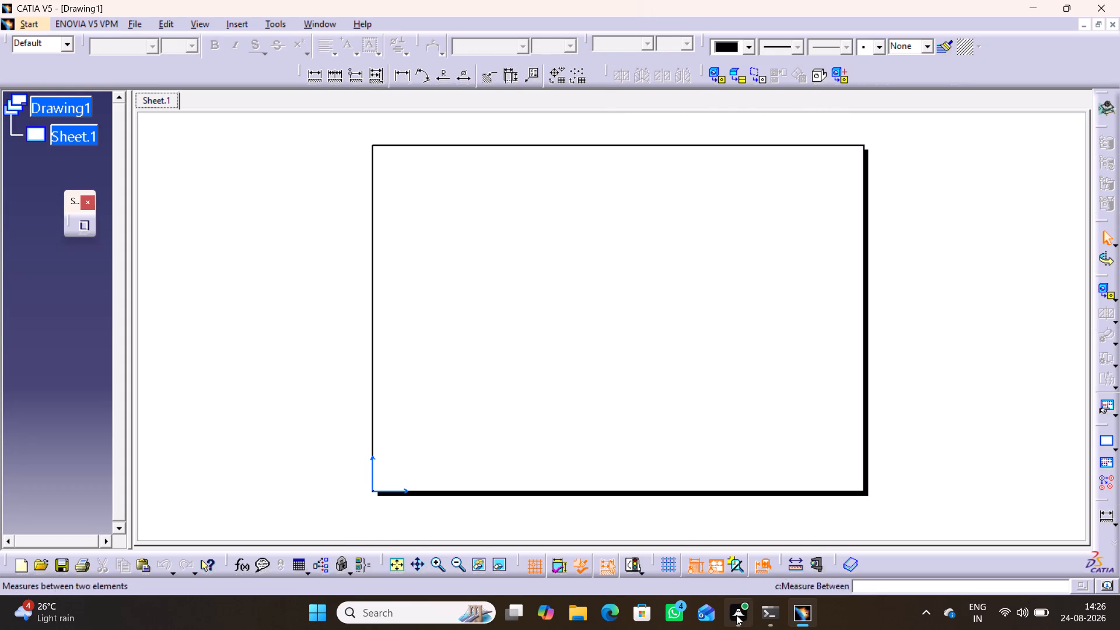
Create a front view of the pipe connector part on the sheet, using its yz plane as the reference.
{"action": "left_click", "coordinate": [716, 75]}
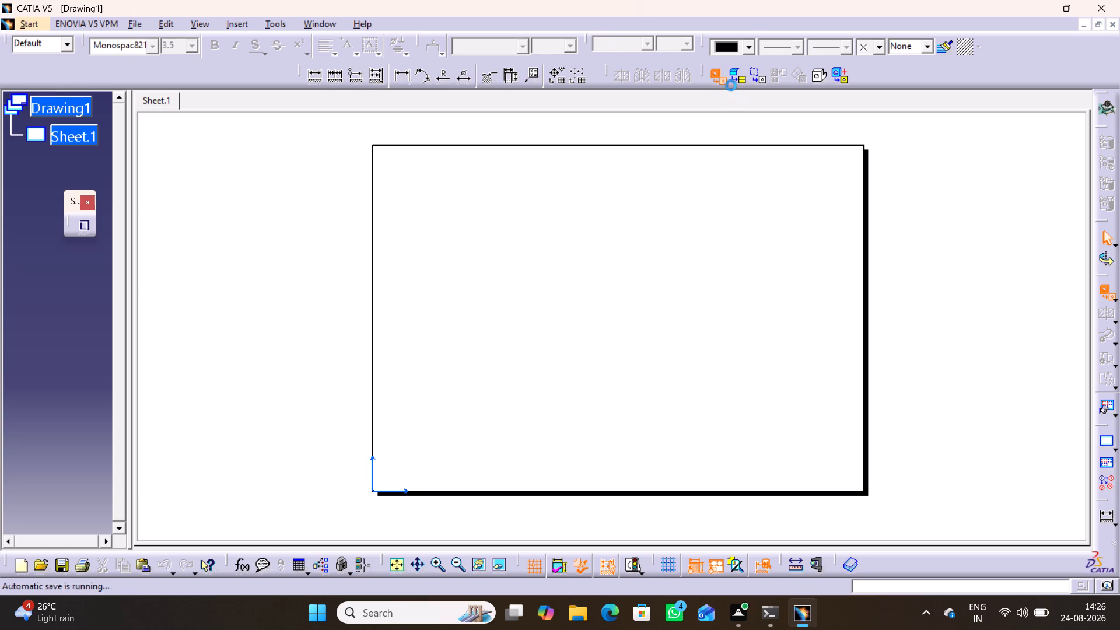
{"action": "left_click", "coordinate": [717, 75]}
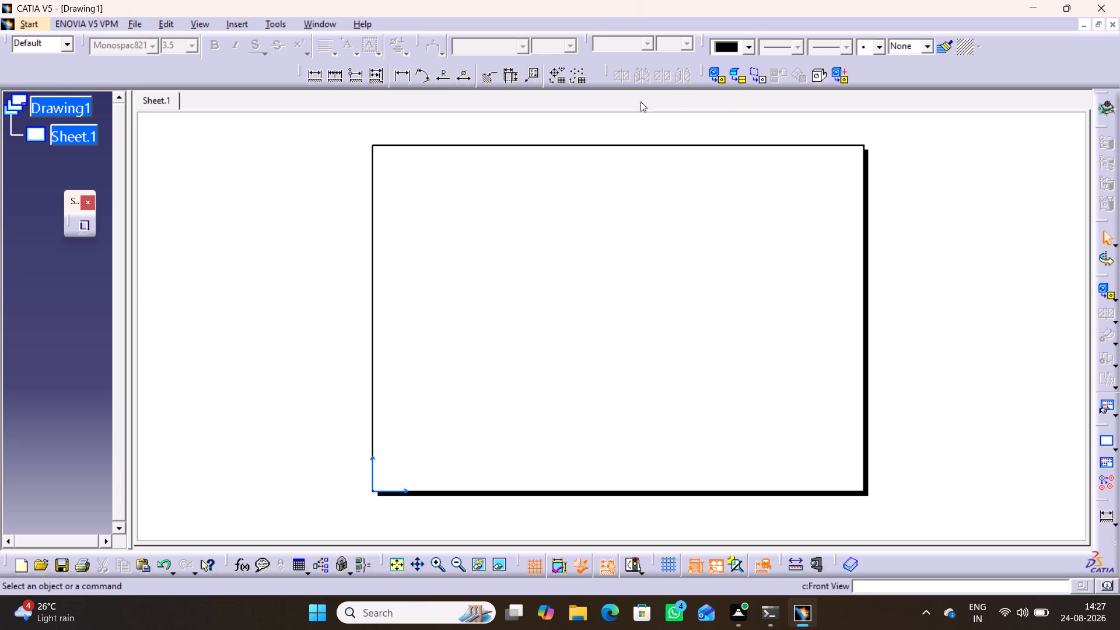
{"action": "left_click", "coordinate": [716, 72]}
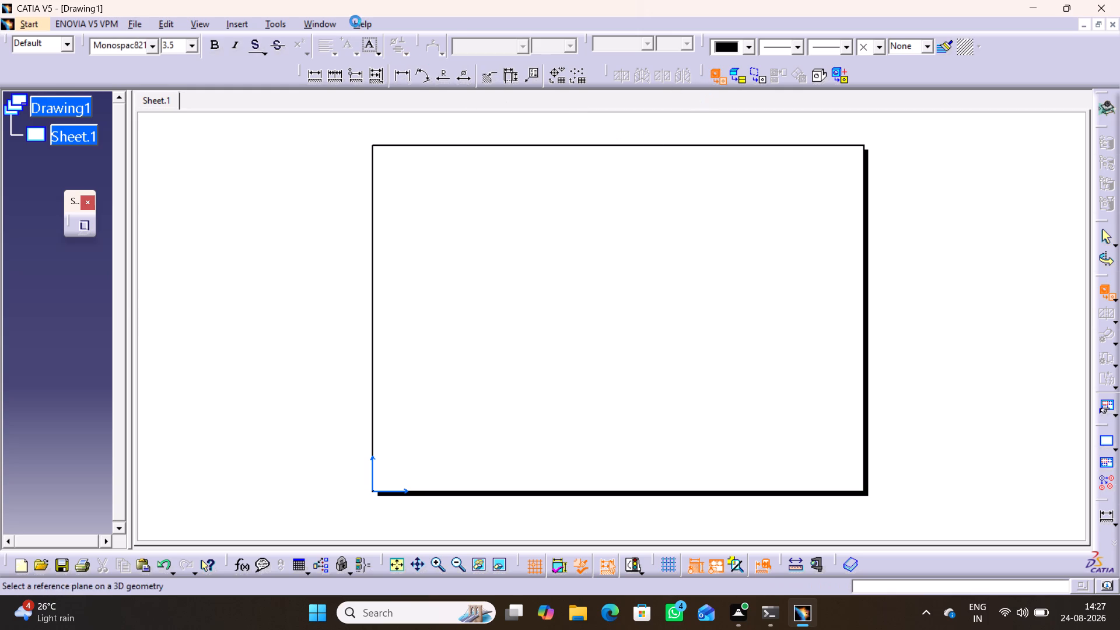
{"action": "left_click", "coordinate": [317, 20]}
{"action": "left_click", "coordinate": [353, 120]}
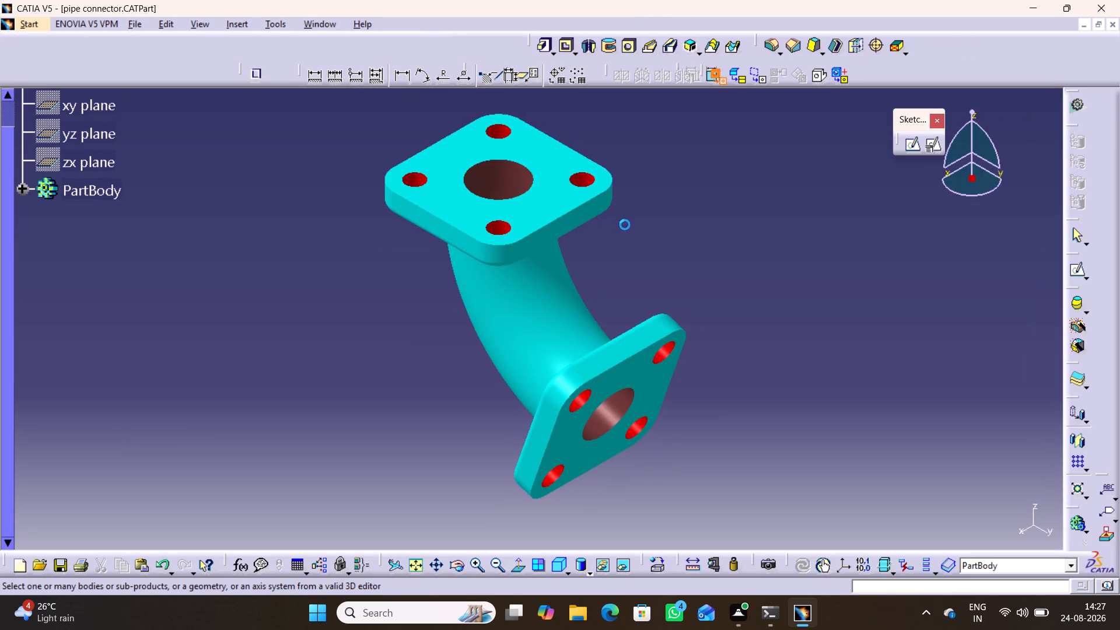
{"action": "left_click", "coordinate": [87, 135]}
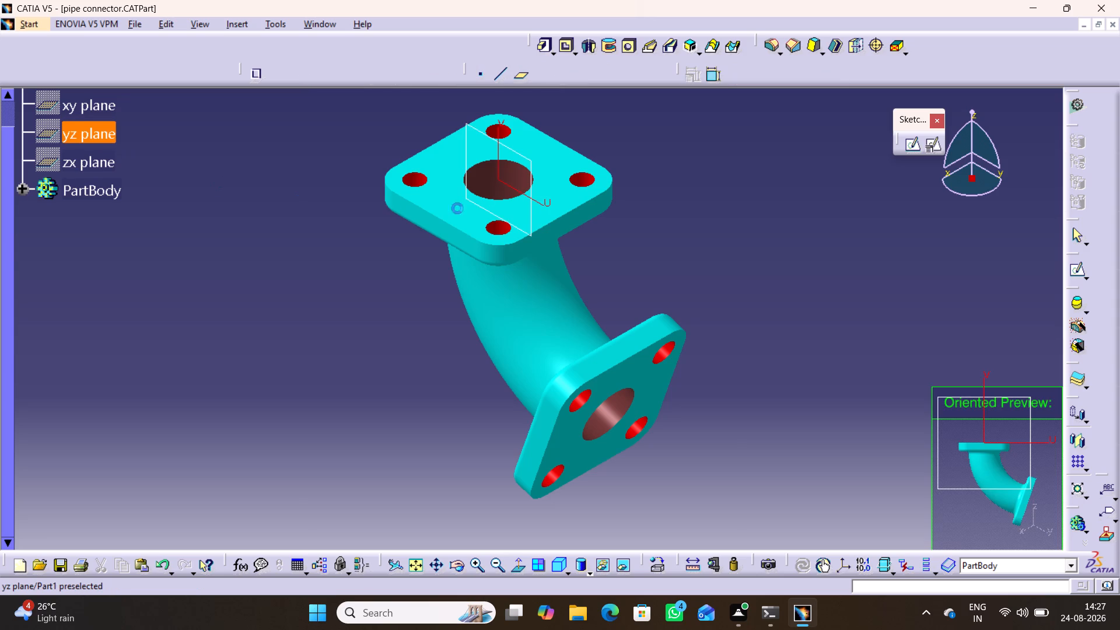
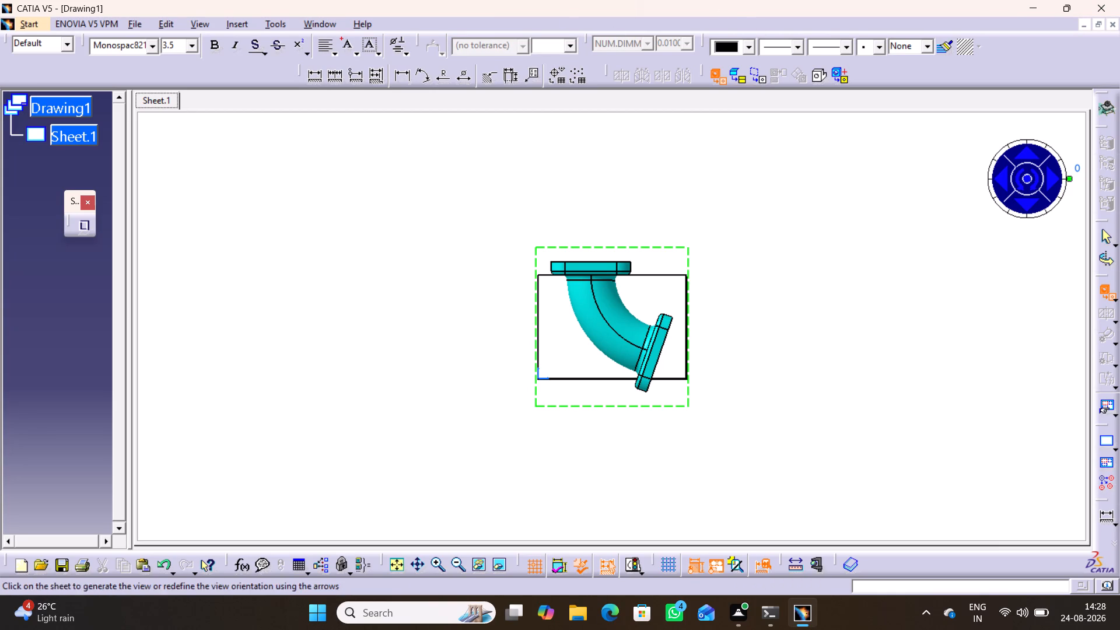
Generate the previewed front view of the pipe connector on the sheet.
{"action": "left_click", "coordinate": [763, 269]}
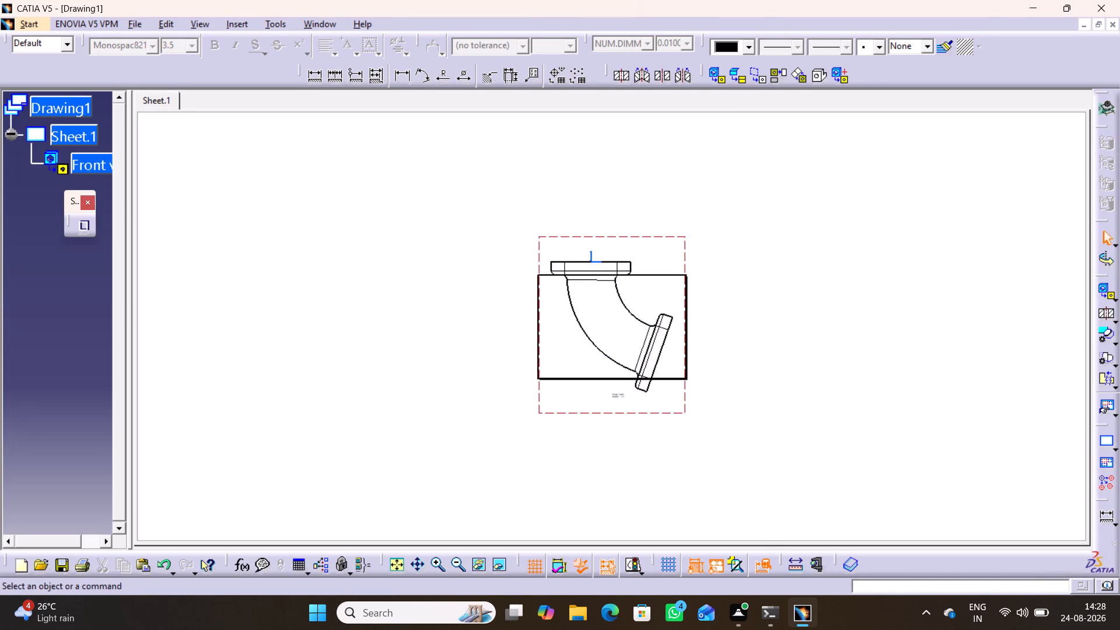
{"action": "left_click", "coordinate": [768, 317]}
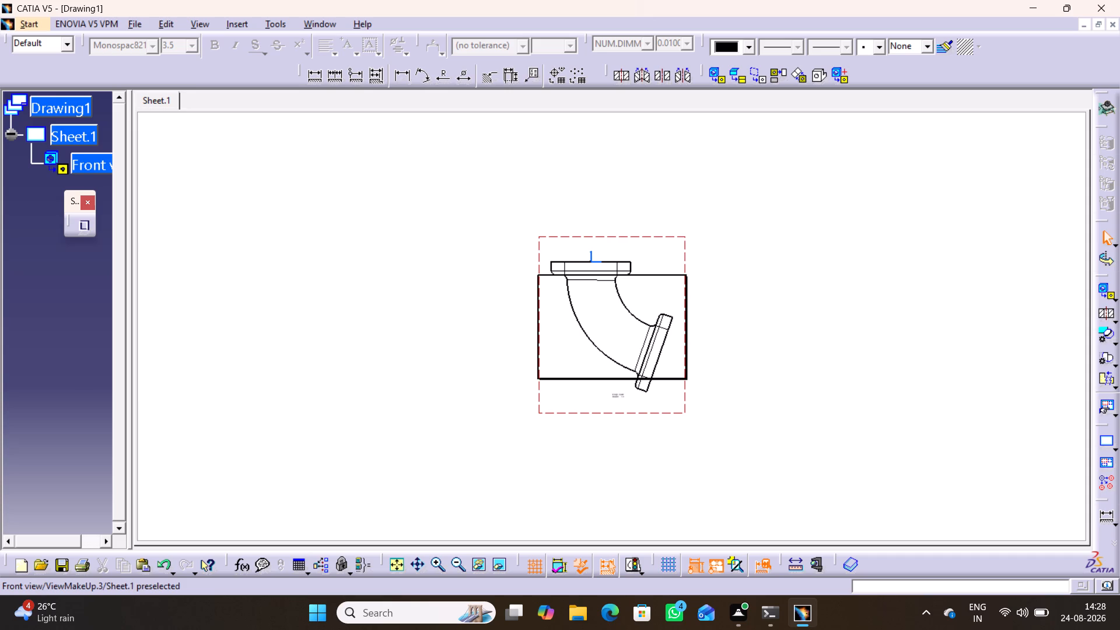
Create a projection view of the front view and place it to its left as the right view.
{"action": "middle_click_drag", "start_coordinate": [737, 341], "coordinate": [738, 341]}
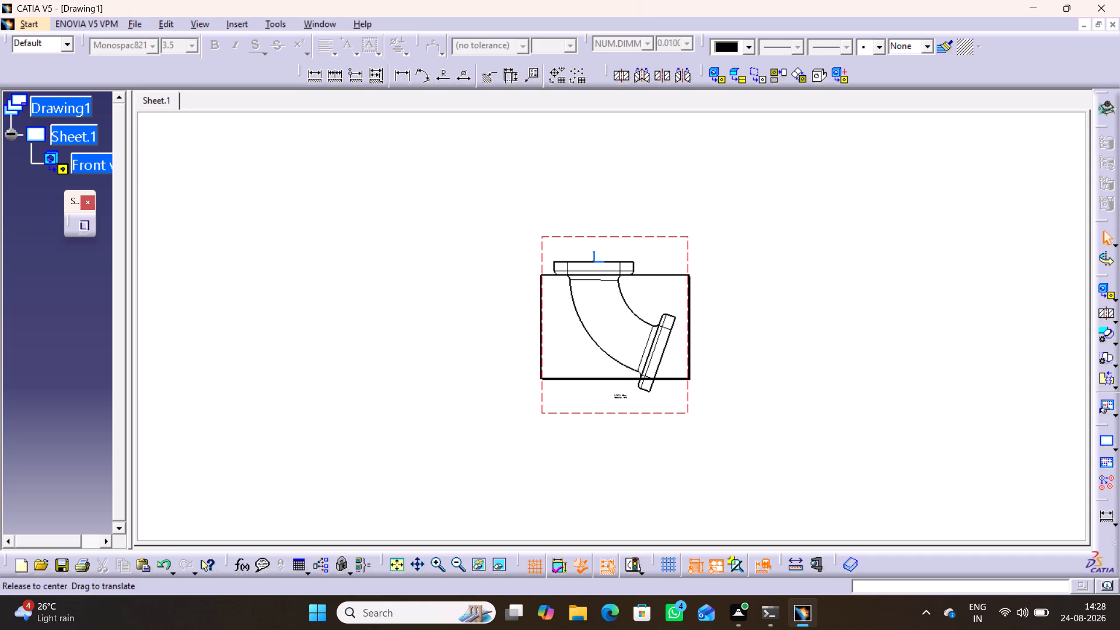
{"action": "middle_click_drag", "start_coordinate": [738, 341], "coordinate": [740, 347]}
{"action": "right_click", "coordinate": [738, 341]}
{"action": "scroll", "coordinate": [452, 369], "scroll_direction": "down", "scroll_amount": 2}
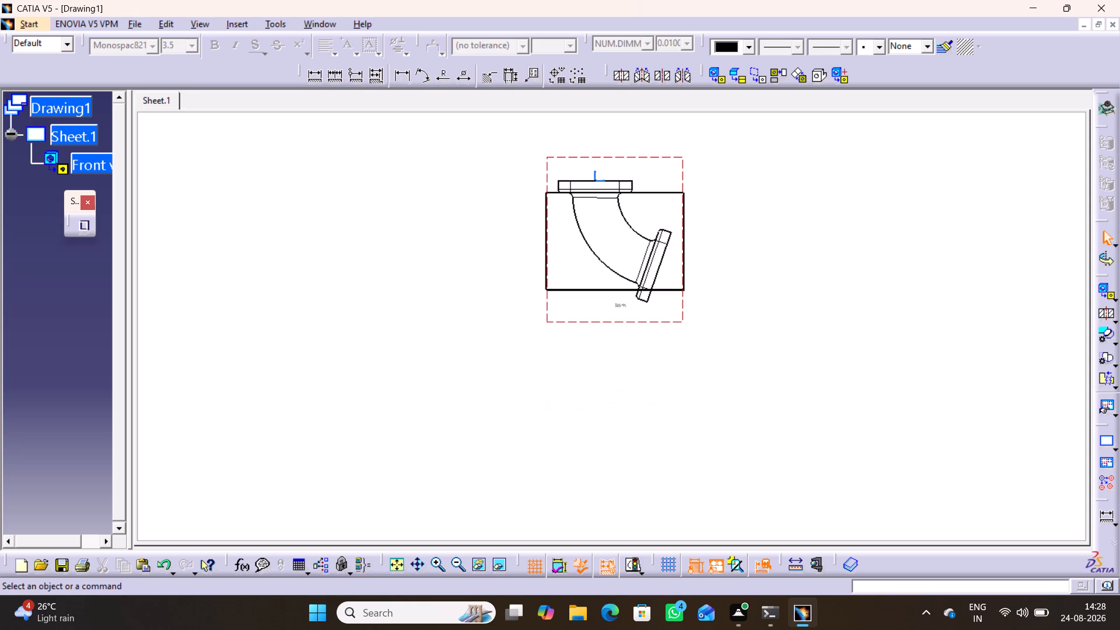
{"action": "scroll", "coordinate": [509, 378], "scroll_direction": "up", "scroll_amount": 1}
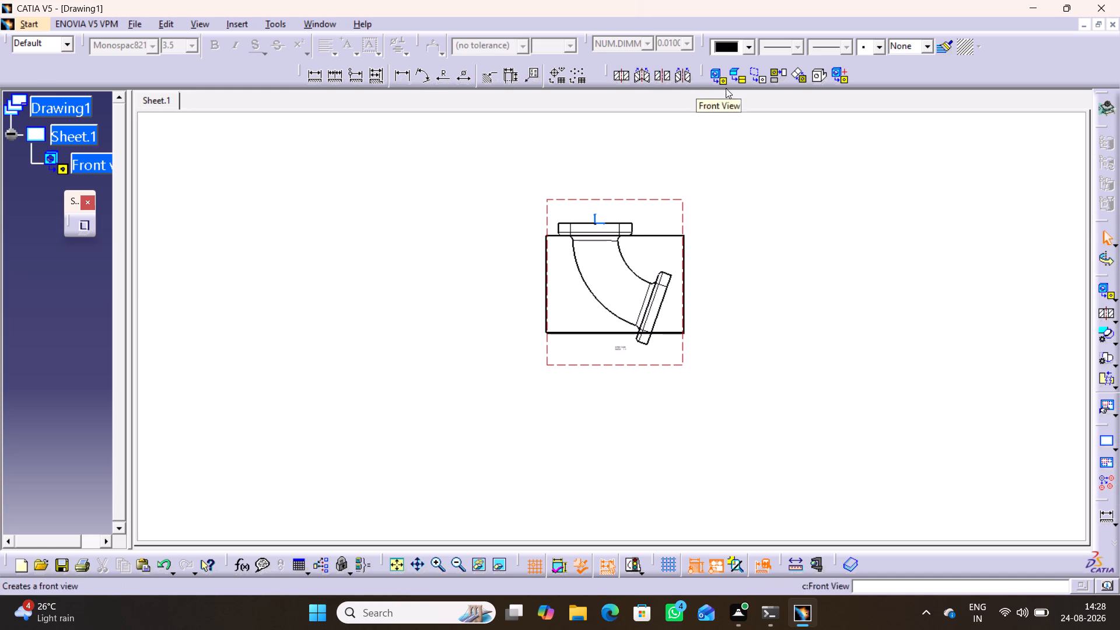
{"action": "left_click", "coordinate": [778, 72]}
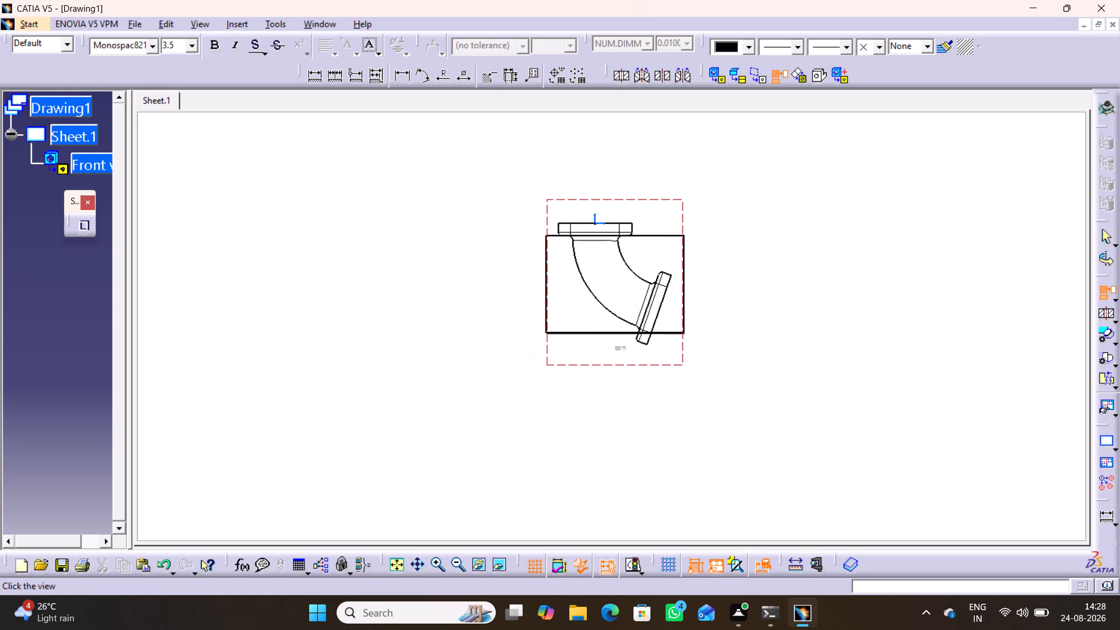
{"action": "left_click", "coordinate": [425, 290]}
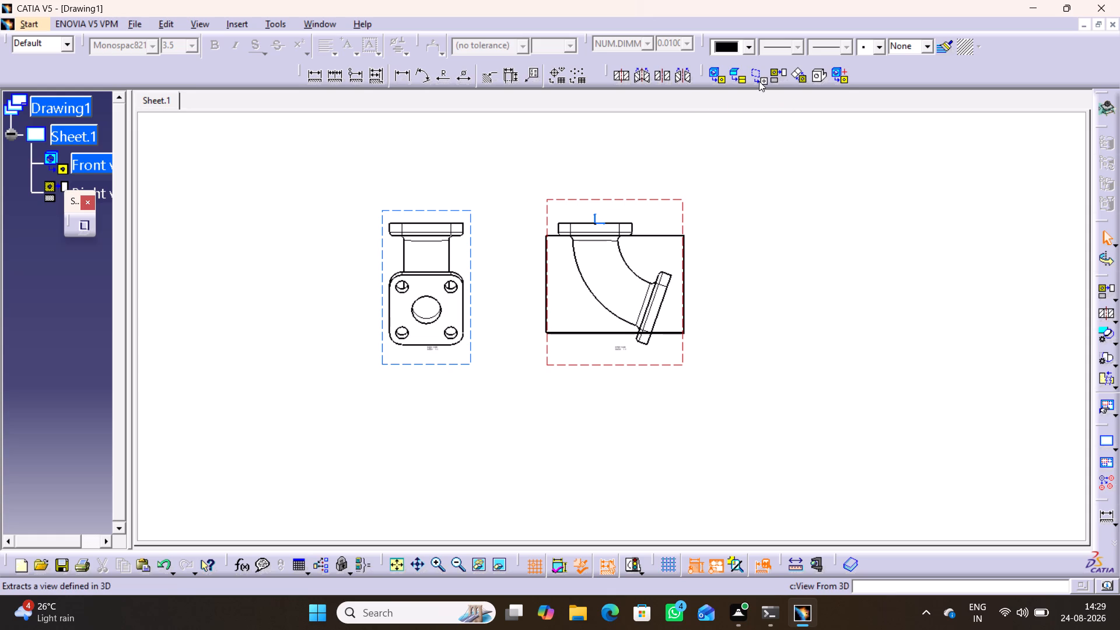
Create a projection view of the front view and place it directly beneath as the top view.
{"action": "left_click", "coordinate": [778, 76]}
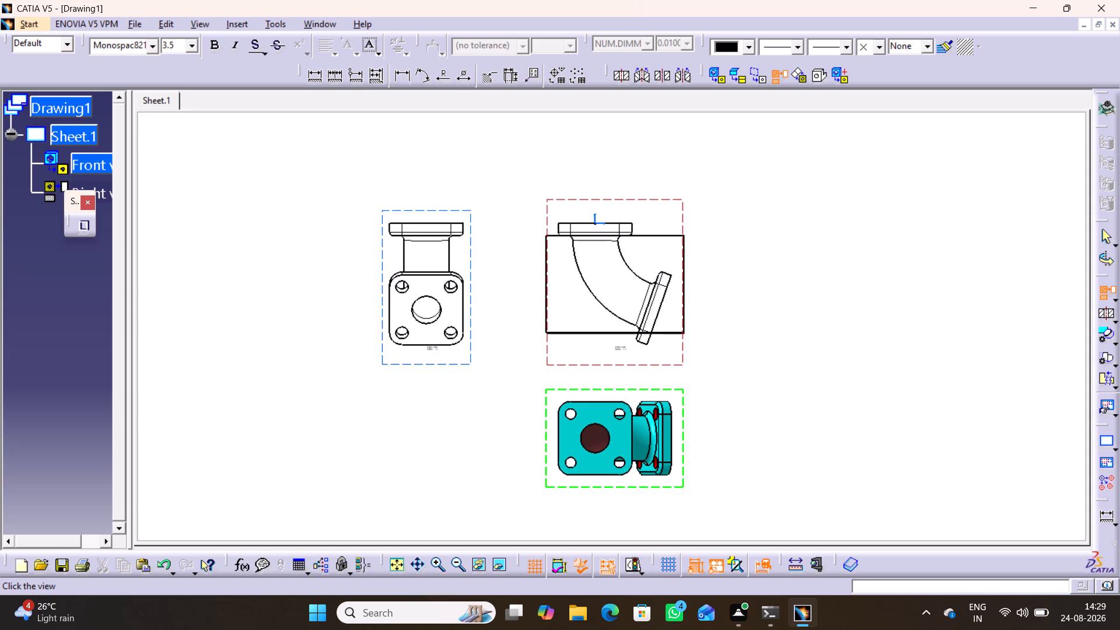
{"action": "left_click", "coordinate": [610, 450]}
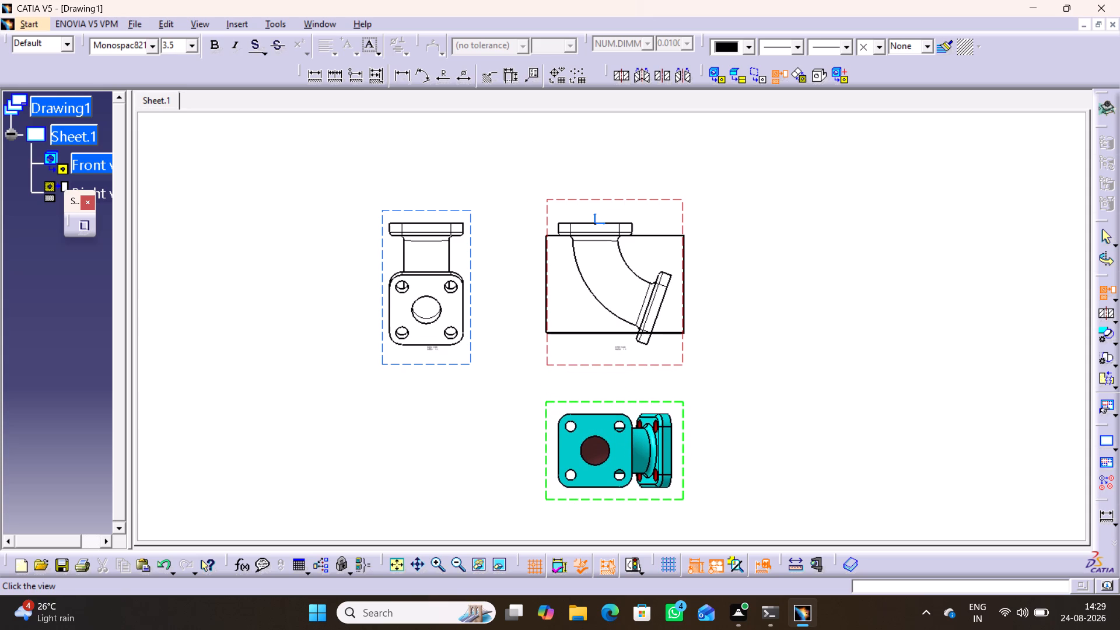
Examine the arrangement of the front, right and top views relative to the sheet frame.
{"action": "middle_click_drag", "start_coordinate": [819, 309], "coordinate": [837, 355]}
{"action": "right_click", "coordinate": [819, 309]}
{"action": "scroll", "coordinate": [773, 330], "scroll_direction": "down", "scroll_amount": 2}
{"action": "right_click", "coordinate": [764, 325]}
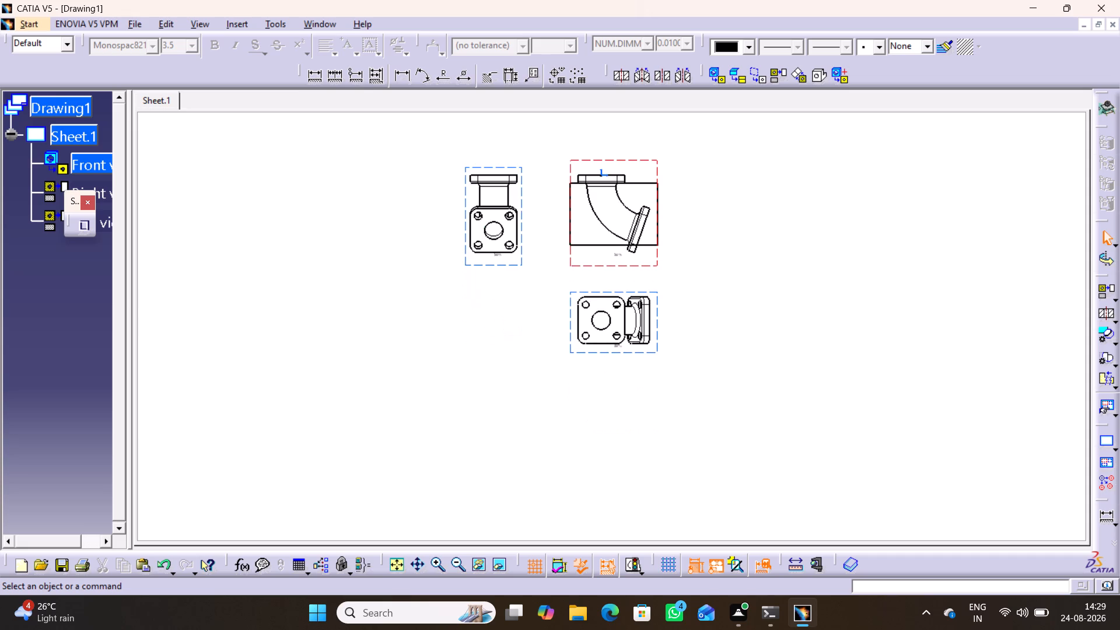
{"action": "middle_click_drag", "start_coordinate": [764, 325], "coordinate": [788, 370]}
{"action": "middle_click_drag", "start_coordinate": [768, 356], "coordinate": [827, 436]}
{"action": "right_click", "coordinate": [768, 356]}
{"action": "middle_click_drag", "start_coordinate": [772, 348], "coordinate": [812, 421]}
{"action": "right_click", "coordinate": [772, 348]}
{"action": "middle_click_drag", "start_coordinate": [749, 346], "coordinate": [766, 209]}
{"action": "right_click", "coordinate": [749, 346]}
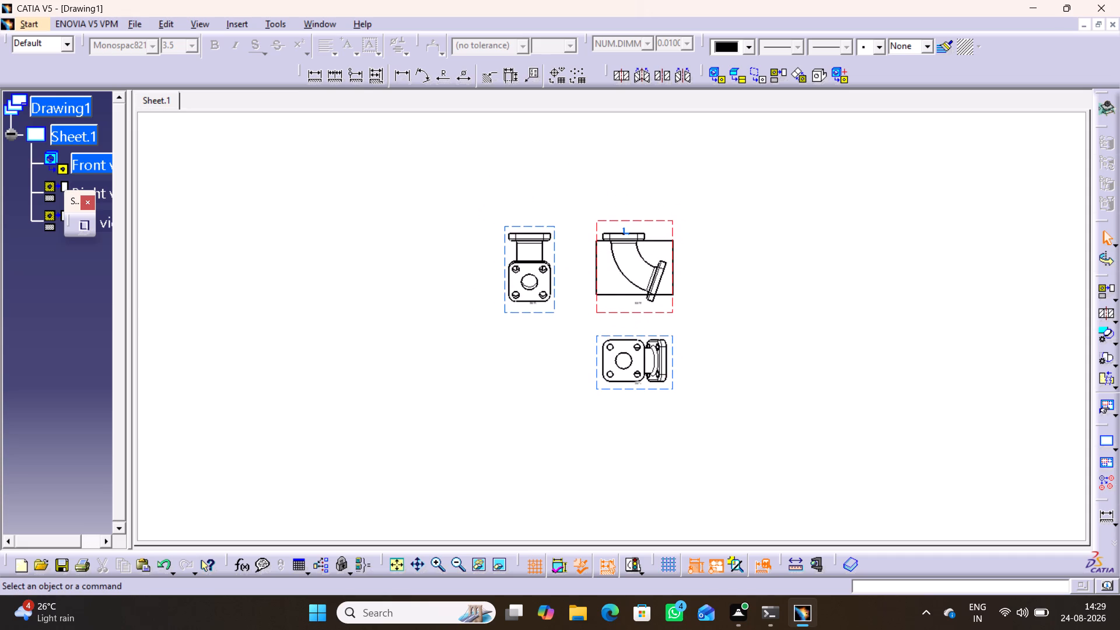
{"action": "middle_click", "coordinate": [807, 255]}
{"action": "scroll", "coordinate": [807, 255], "scroll_direction": "down", "scroll_amount": 2}
{"action": "scroll", "coordinate": [679, 286], "scroll_direction": "up", "scroll_amount": 2}
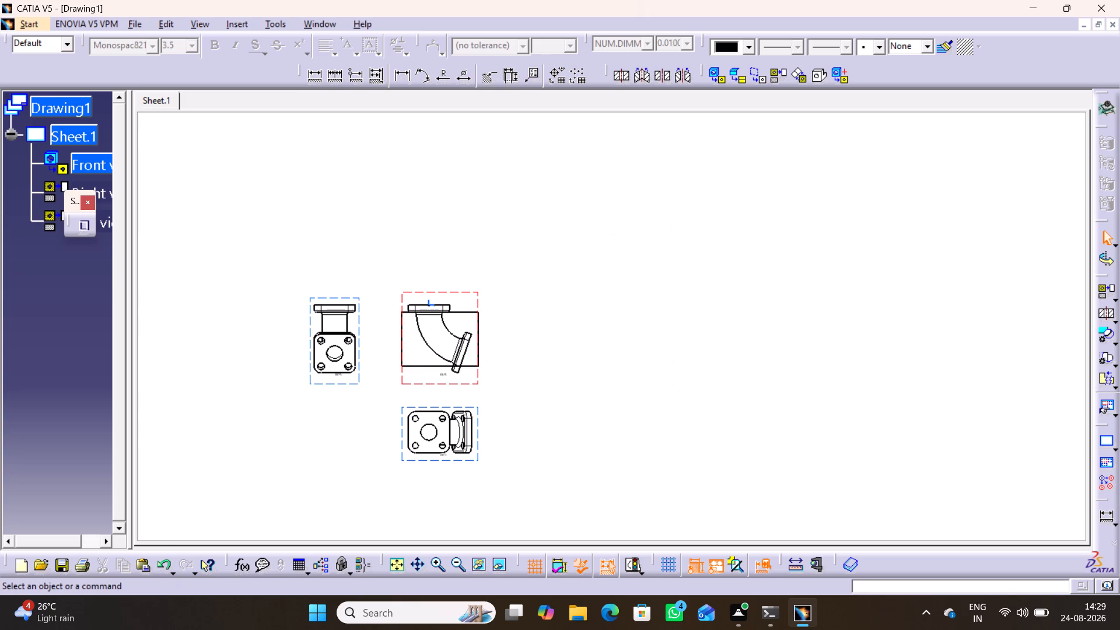
{"action": "middle_click_drag", "start_coordinate": [751, 231], "coordinate": [752, 233]}
{"action": "right_click", "coordinate": [752, 233]}
{"action": "middle_click_drag", "start_coordinate": [752, 233], "coordinate": [823, 337]}
{"action": "middle_click_drag", "start_coordinate": [749, 317], "coordinate": [845, 437]}
{"action": "right_click", "coordinate": [752, 320]}
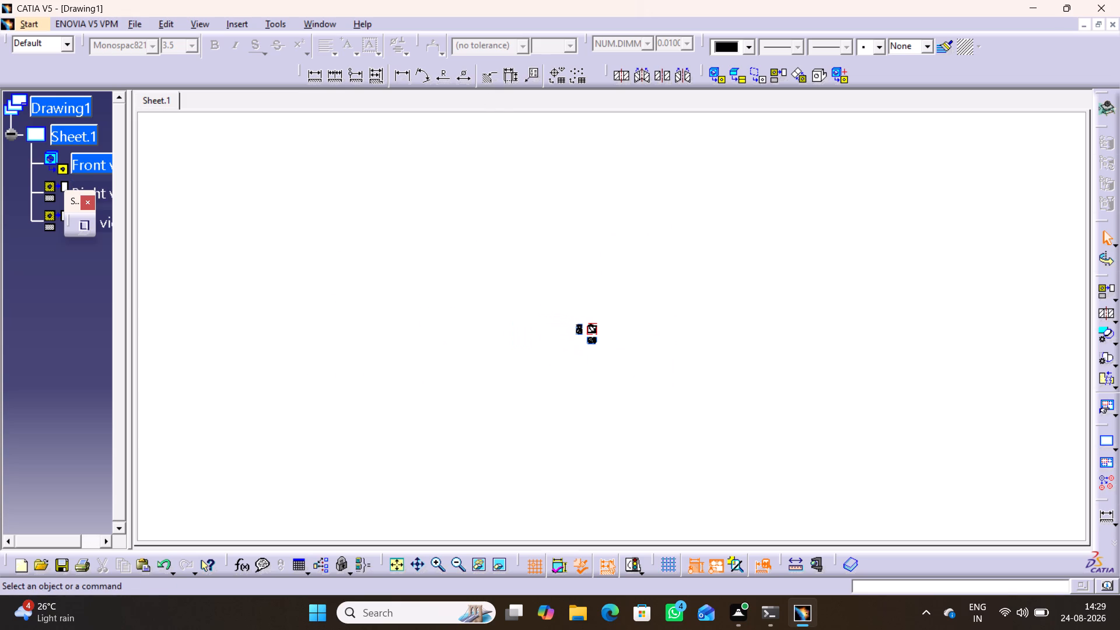
{"action": "middle_click_drag", "start_coordinate": [794, 365], "coordinate": [681, 212]}
{"action": "middle_click_drag", "start_coordinate": [748, 391], "coordinate": [656, 268]}
{"action": "middle_click_drag", "start_coordinate": [724, 430], "coordinate": [745, 306]}
{"action": "scroll", "coordinate": [724, 430], "scroll_direction": "up", "scroll_amount": 1}
{"action": "middle_click_drag", "start_coordinate": [727, 375], "coordinate": [787, 501]}
{"action": "right_click", "coordinate": [727, 375]}
{"action": "middle_click_drag", "start_coordinate": [694, 408], "coordinate": [687, 366]}
{"action": "right_click", "coordinate": [694, 408]}
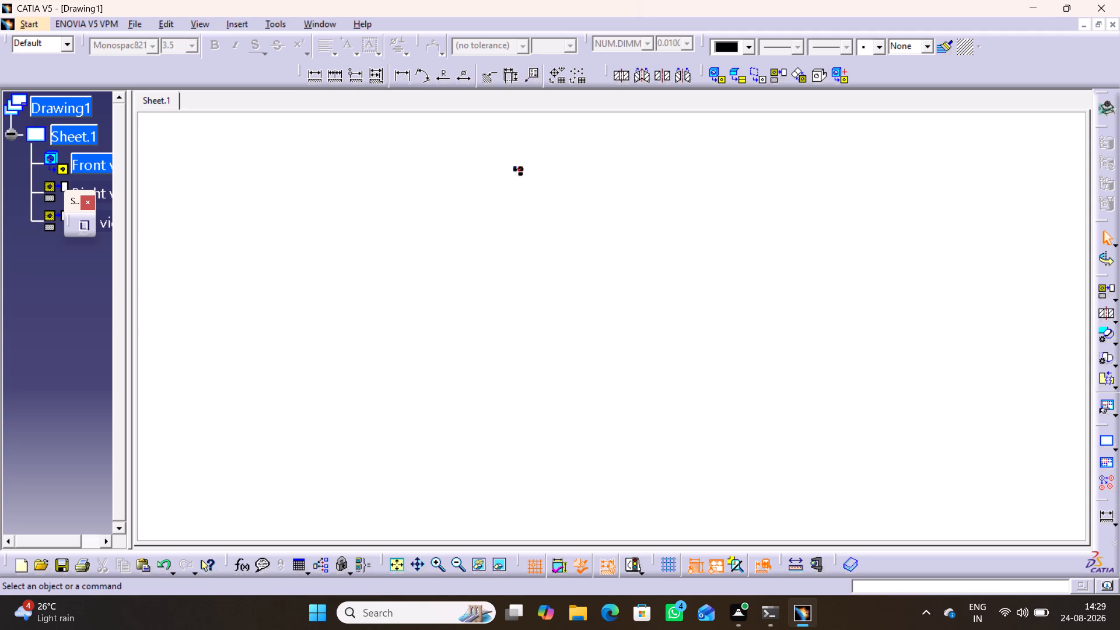
{"action": "middle_click_drag", "start_coordinate": [687, 366], "coordinate": [687, 313]}
{"action": "middle_click_drag", "start_coordinate": [614, 352], "coordinate": [664, 468]}
{"action": "middle_click_drag", "start_coordinate": [654, 348], "coordinate": [662, 274]}
{"action": "right_click", "coordinate": [654, 348]}
{"action": "middle_click_drag", "start_coordinate": [608, 286], "coordinate": [674, 481]}
{"action": "middle_click_drag", "start_coordinate": [626, 394], "coordinate": [644, 279]}
{"action": "right_click", "coordinate": [626, 394]}
{"action": "middle_click_drag", "start_coordinate": [541, 313], "coordinate": [818, 492]}
{"action": "middle_click_drag", "start_coordinate": [659, 362], "coordinate": [692, 265]}
{"action": "right_click", "coordinate": [659, 362]}
{"action": "middle_click_drag", "start_coordinate": [566, 267], "coordinate": [579, 276]}
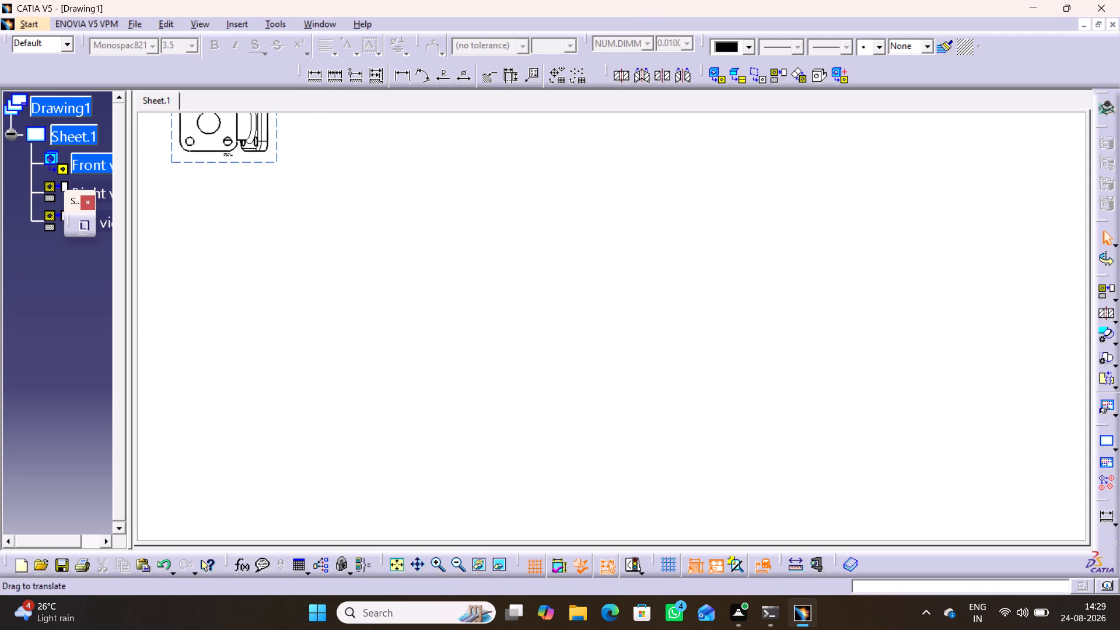
{"action": "middle_click_drag", "start_coordinate": [579, 276], "coordinate": [900, 456]}
{"action": "middle_click_drag", "start_coordinate": [775, 360], "coordinate": [803, 447]}
{"action": "middle_click_drag", "start_coordinate": [759, 438], "coordinate": [759, 394]}
{"action": "right_click_drag", "start_coordinate": [759, 438], "coordinate": [759, 430]}
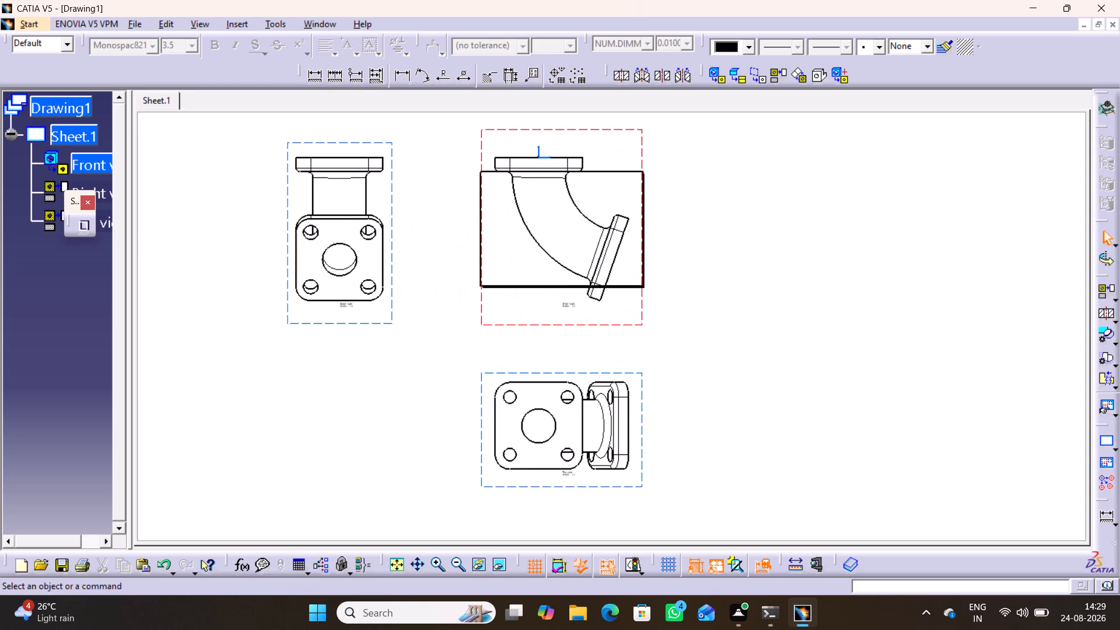
{"action": "middle_click_drag", "start_coordinate": [773, 415], "coordinate": [779, 400]}
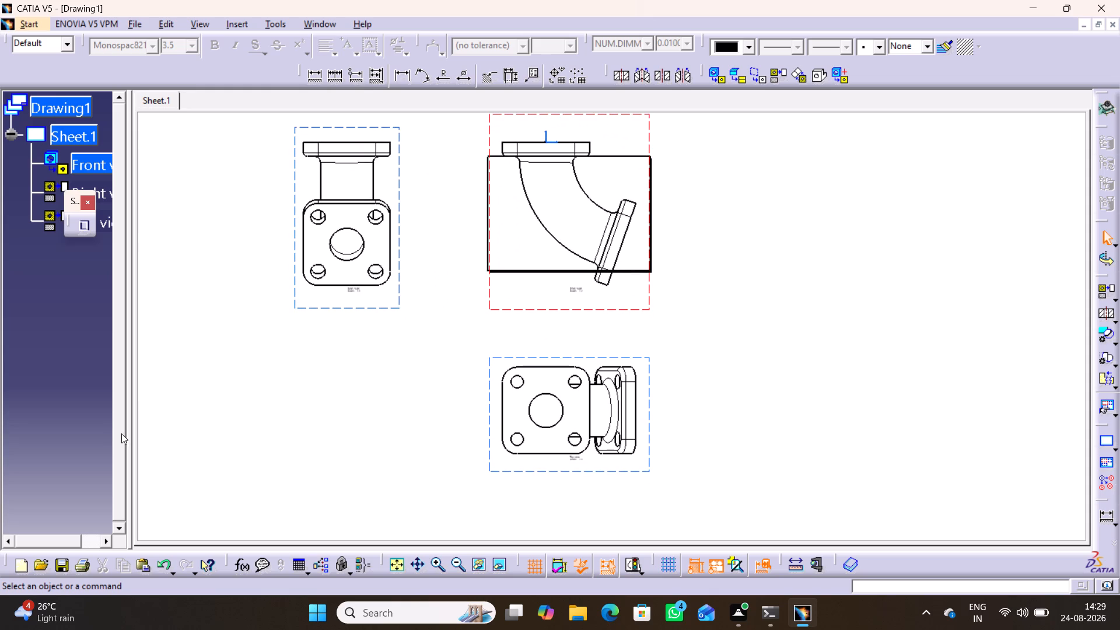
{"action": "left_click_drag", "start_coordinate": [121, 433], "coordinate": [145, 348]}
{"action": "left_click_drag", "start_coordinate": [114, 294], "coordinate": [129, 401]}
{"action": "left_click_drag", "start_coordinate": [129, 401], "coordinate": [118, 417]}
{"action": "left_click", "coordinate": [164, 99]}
Move the front view by its frame to the right, clear of the sheet outline, bringing the right view over the sheet.
{"action": "scroll", "coordinate": [818, 268], "scroll_direction": "down", "scroll_amount": 3}
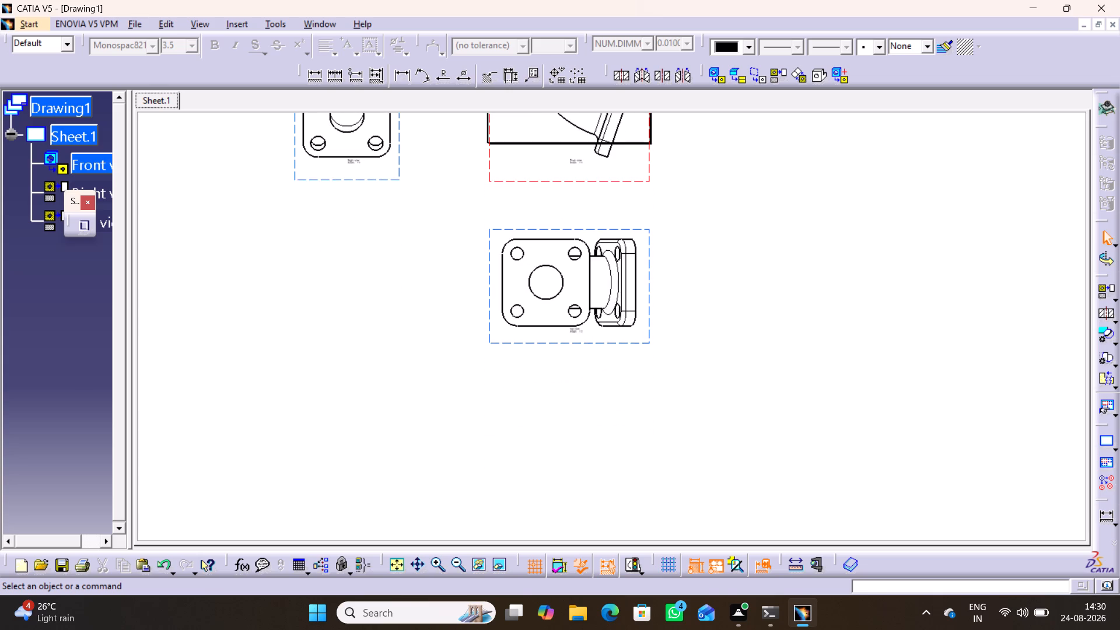
{"action": "scroll", "coordinate": [810, 279], "scroll_direction": "down", "scroll_amount": 4}
{"action": "scroll", "coordinate": [811, 282], "scroll_direction": "up", "scroll_amount": 11}
{"action": "middle_click_drag", "start_coordinate": [813, 289], "coordinate": [817, 296]}
{"action": "scroll", "coordinate": [816, 303], "scroll_direction": "up", "scroll_amount": 2}
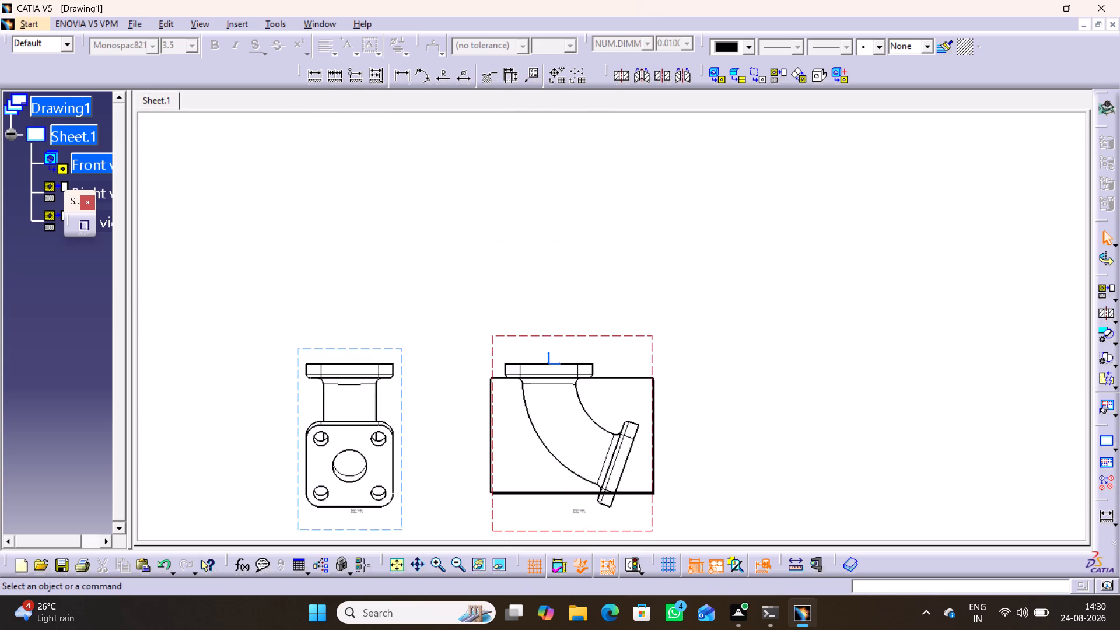
{"action": "scroll", "coordinate": [814, 309], "scroll_direction": "down", "scroll_amount": 10}
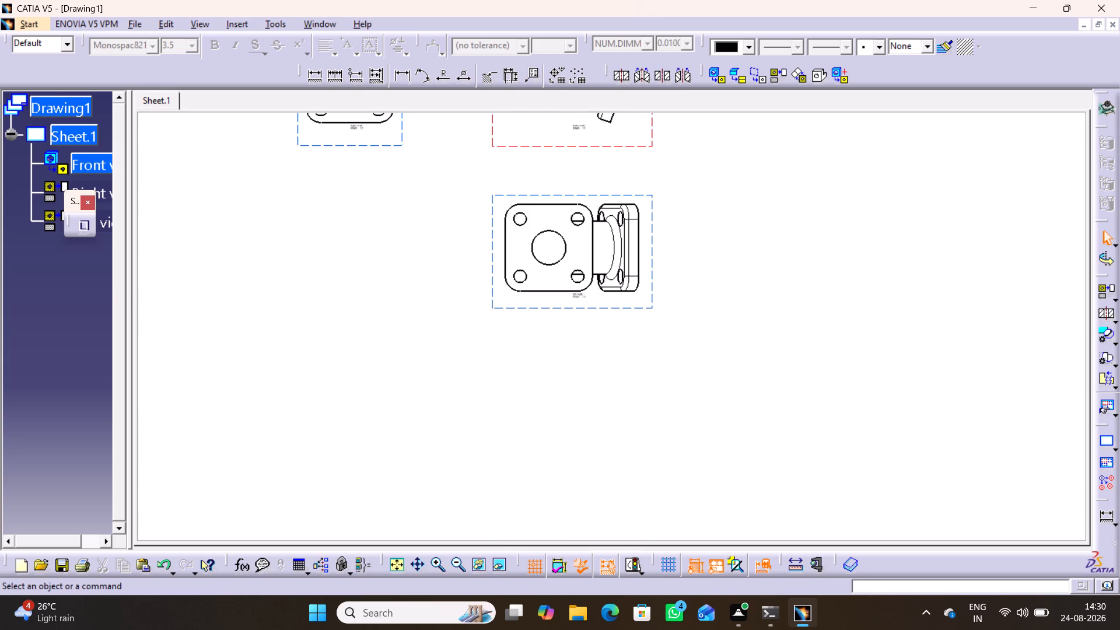
{"action": "middle_click_drag", "start_coordinate": [809, 360], "coordinate": [872, 452]}
{"action": "right_click", "coordinate": [811, 360]}
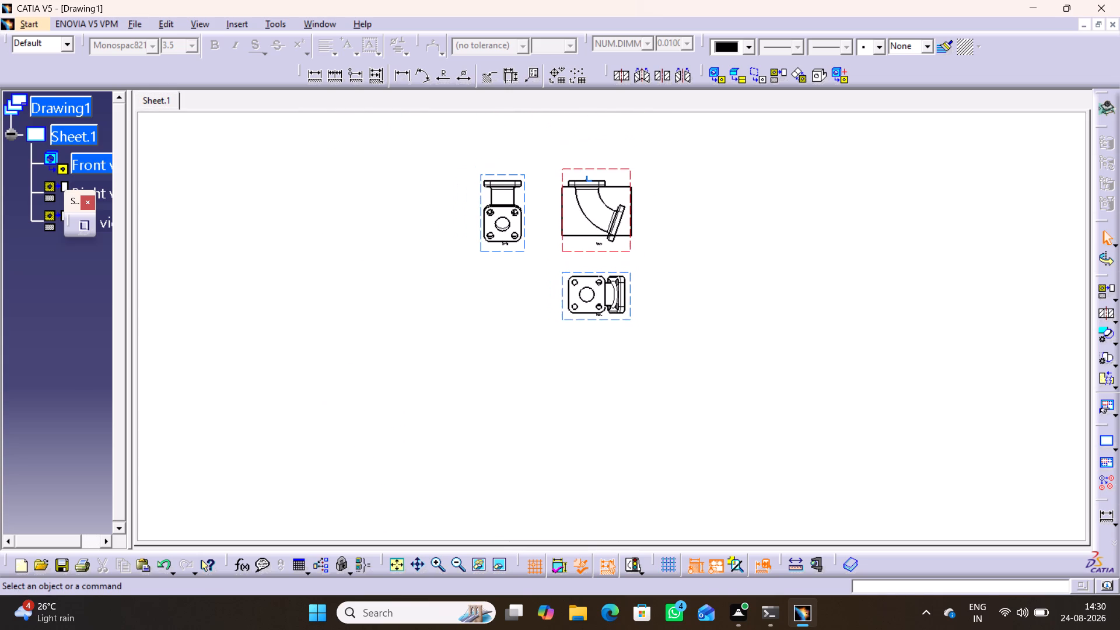
{"action": "middle_click_drag", "start_coordinate": [872, 452], "coordinate": [855, 351]}
{"action": "middle_click_drag", "start_coordinate": [804, 243], "coordinate": [829, 407]}
{"action": "middle_click_drag", "start_coordinate": [743, 256], "coordinate": [695, 333]}
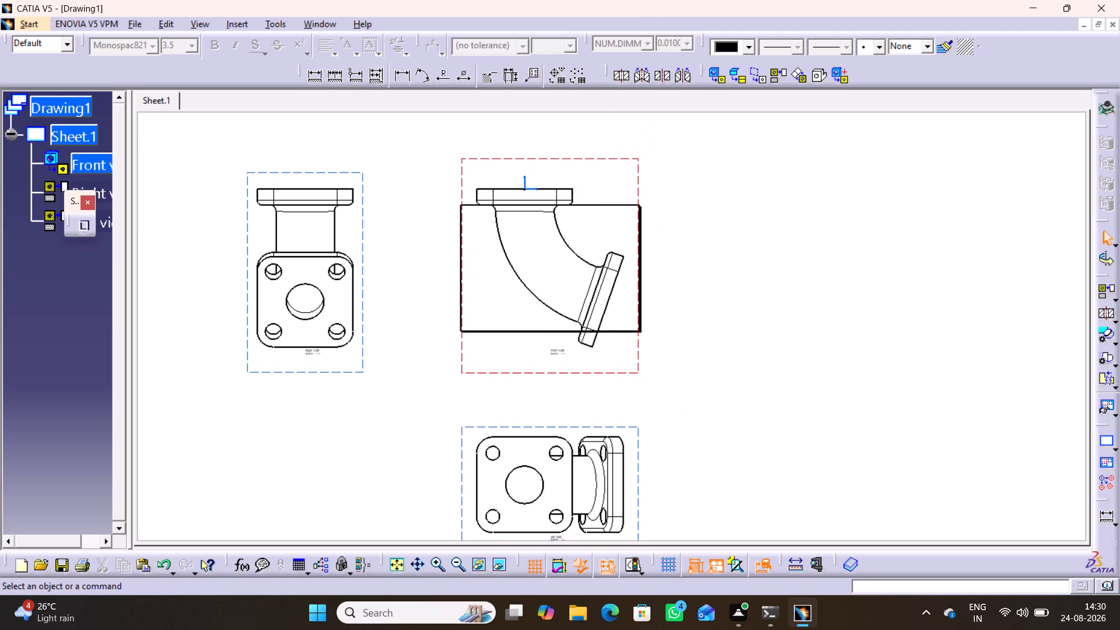
{"action": "left_click_drag", "start_coordinate": [629, 375], "coordinate": [622, 341]}
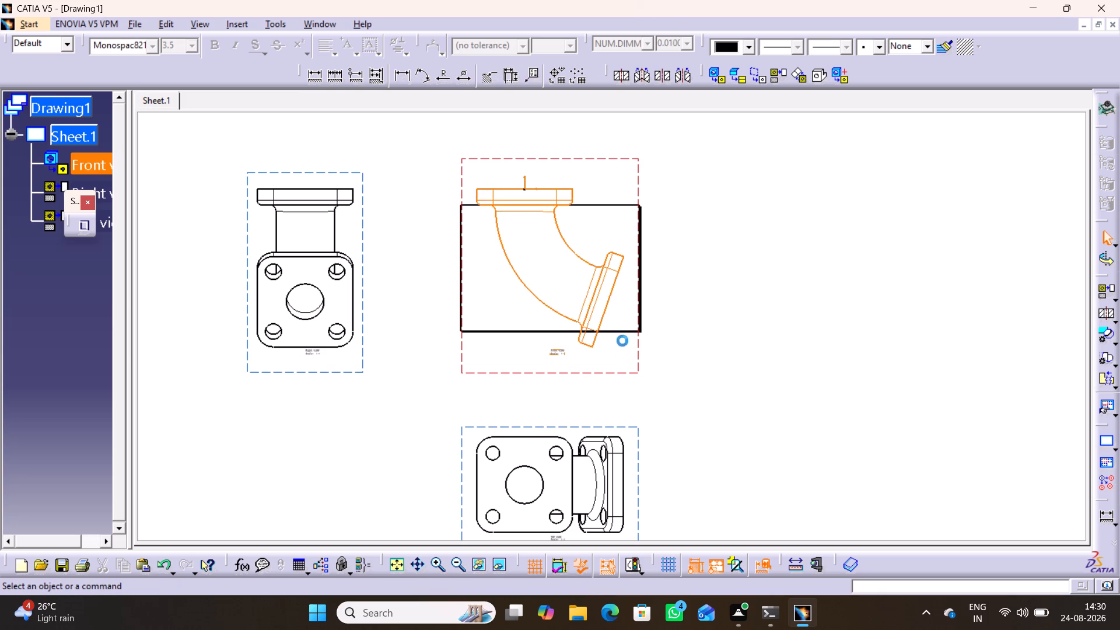
{"action": "left_click_drag", "start_coordinate": [622, 341], "coordinate": [615, 295]}
{"action": "left_click", "coordinate": [719, 183]}
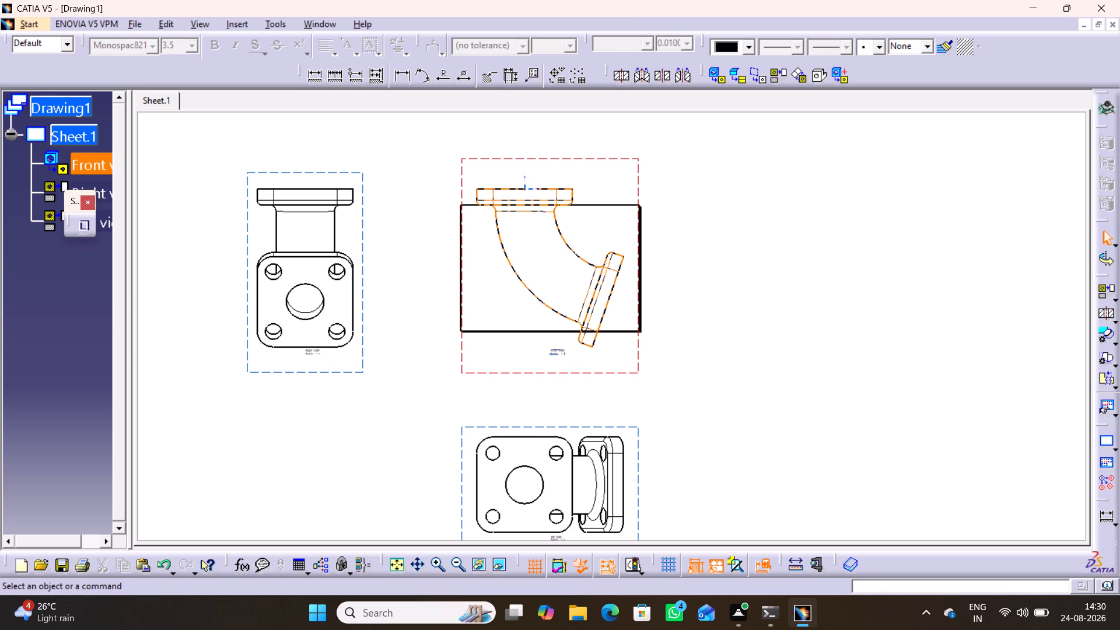
{"action": "left_click_drag", "start_coordinate": [626, 374], "coordinate": [863, 355]}
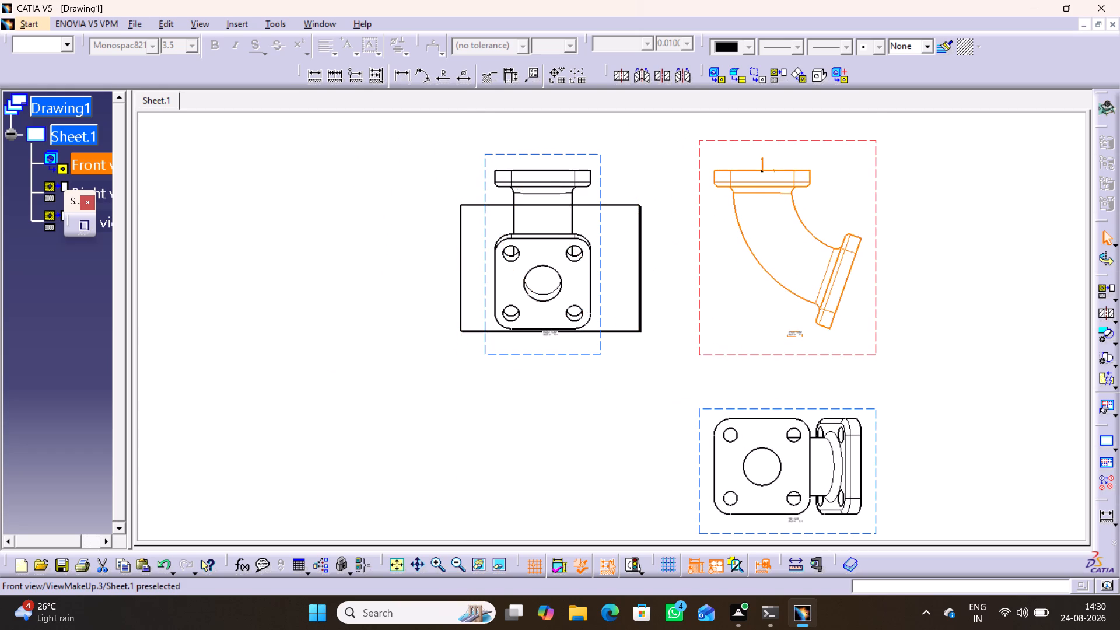
Examine the repositioned front, right and top views and the front view's label up close.
{"action": "scroll", "coordinate": [627, 290], "scroll_direction": "down", "scroll_amount": 3}
{"action": "scroll", "coordinate": [629, 260], "scroll_direction": "up", "scroll_amount": 3}
{"action": "scroll", "coordinate": [819, 337], "scroll_direction": "down", "scroll_amount": 3}
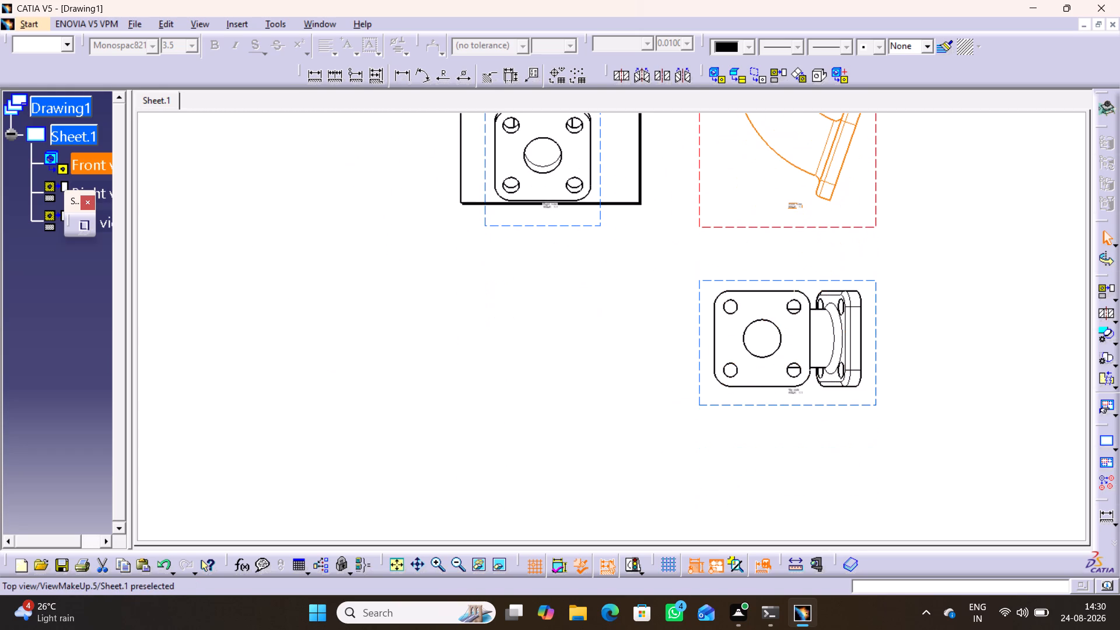
{"action": "middle_click_drag", "start_coordinate": [787, 264], "coordinate": [790, 225]}
{"action": "right_click", "coordinate": [787, 264]}
{"action": "middle_click_drag", "start_coordinate": [807, 228], "coordinate": [642, 388]}
{"action": "middle_click_drag", "start_coordinate": [711, 363], "coordinate": [717, 306]}
{"action": "right_click", "coordinate": [711, 363]}
{"action": "middle_click_drag", "start_coordinate": [807, 316], "coordinate": [736, 379]}
{"action": "middle_click_drag", "start_coordinate": [736, 380], "coordinate": [739, 372]}
{"action": "right_click", "coordinate": [736, 380]}
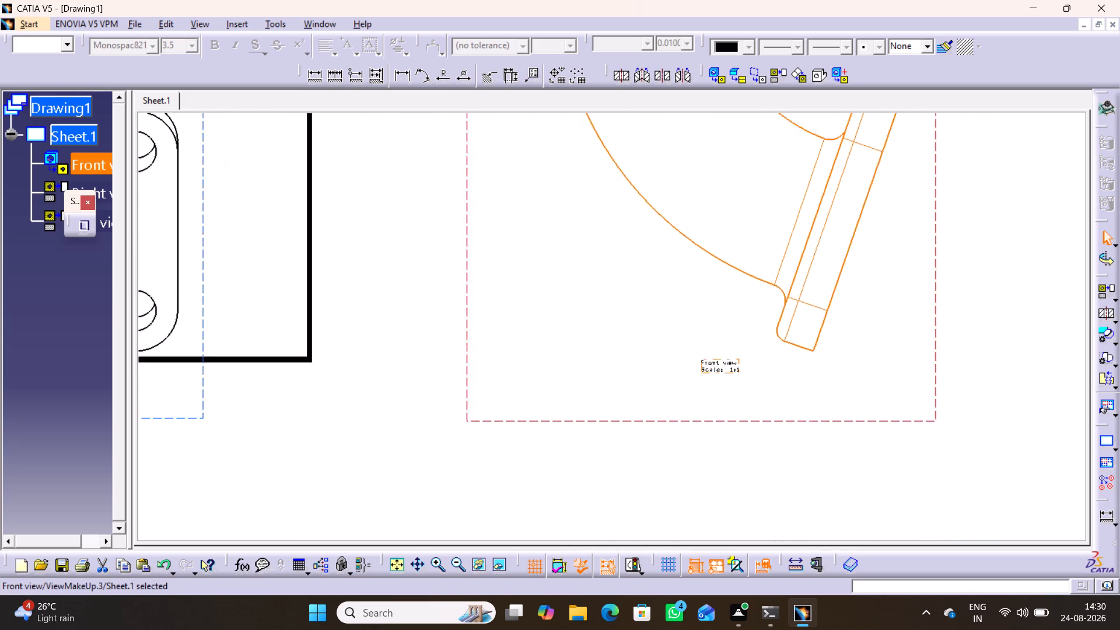
{"action": "middle_click_drag", "start_coordinate": [739, 372], "coordinate": [772, 413]}
{"action": "middle_click_drag", "start_coordinate": [557, 202], "coordinate": [647, 303]}
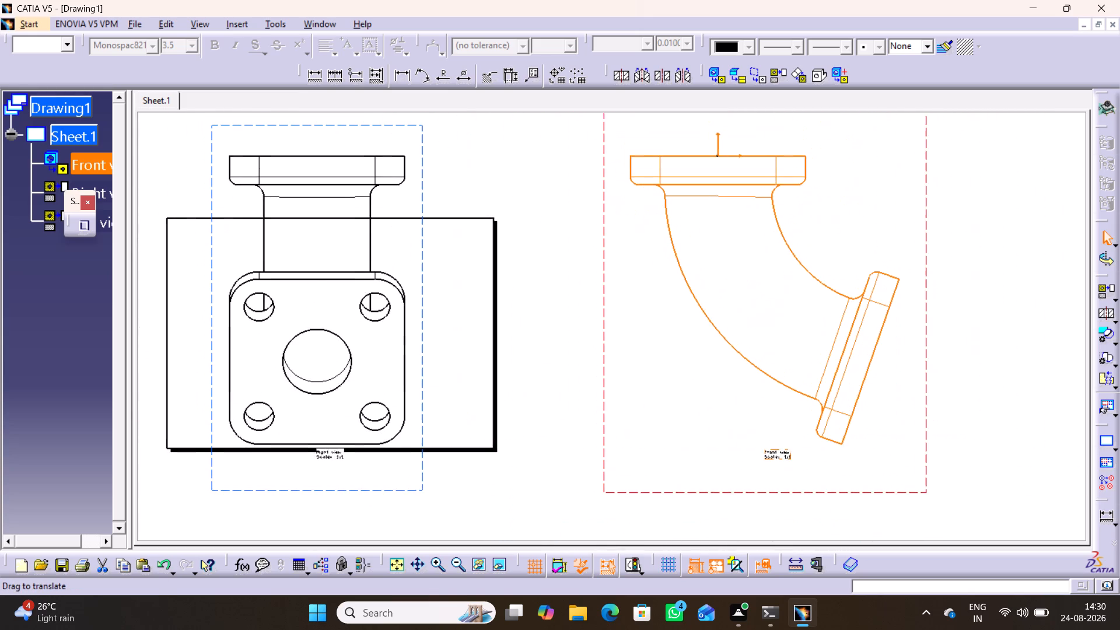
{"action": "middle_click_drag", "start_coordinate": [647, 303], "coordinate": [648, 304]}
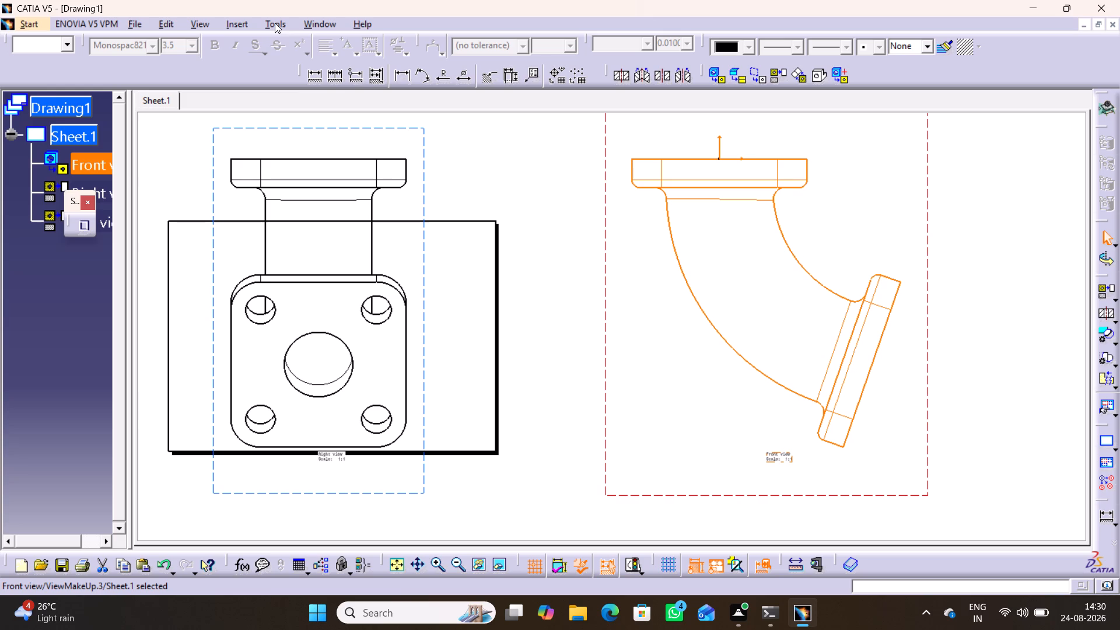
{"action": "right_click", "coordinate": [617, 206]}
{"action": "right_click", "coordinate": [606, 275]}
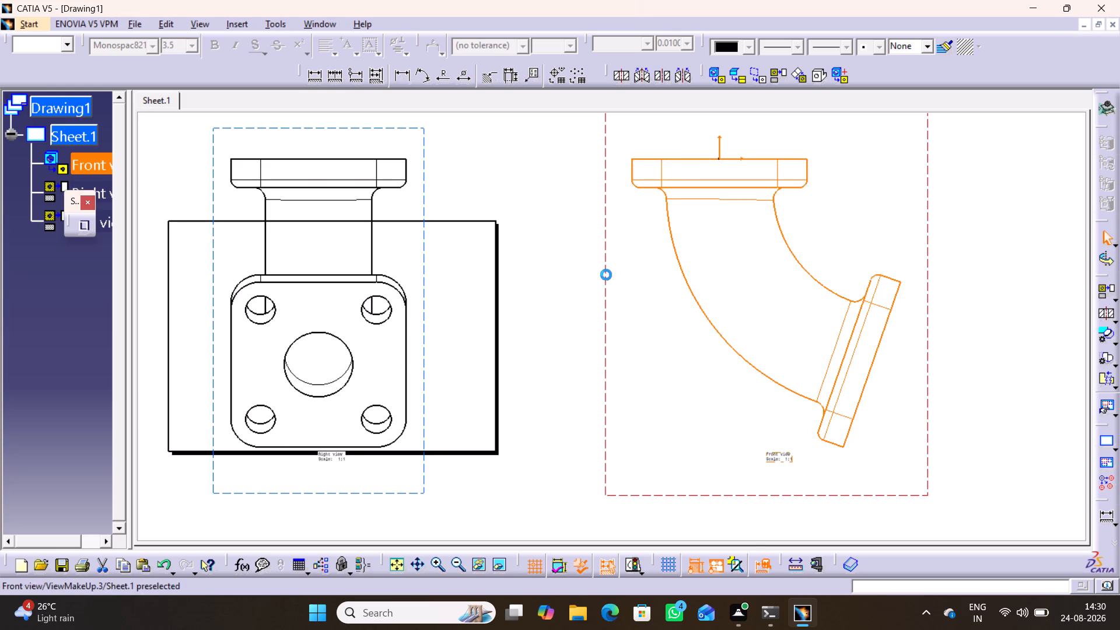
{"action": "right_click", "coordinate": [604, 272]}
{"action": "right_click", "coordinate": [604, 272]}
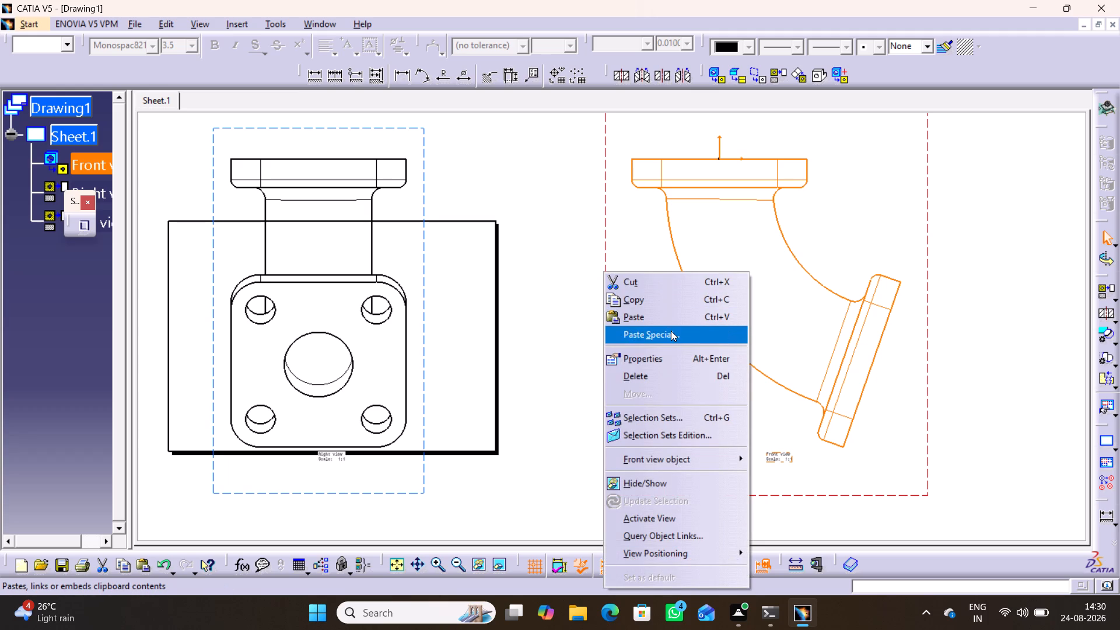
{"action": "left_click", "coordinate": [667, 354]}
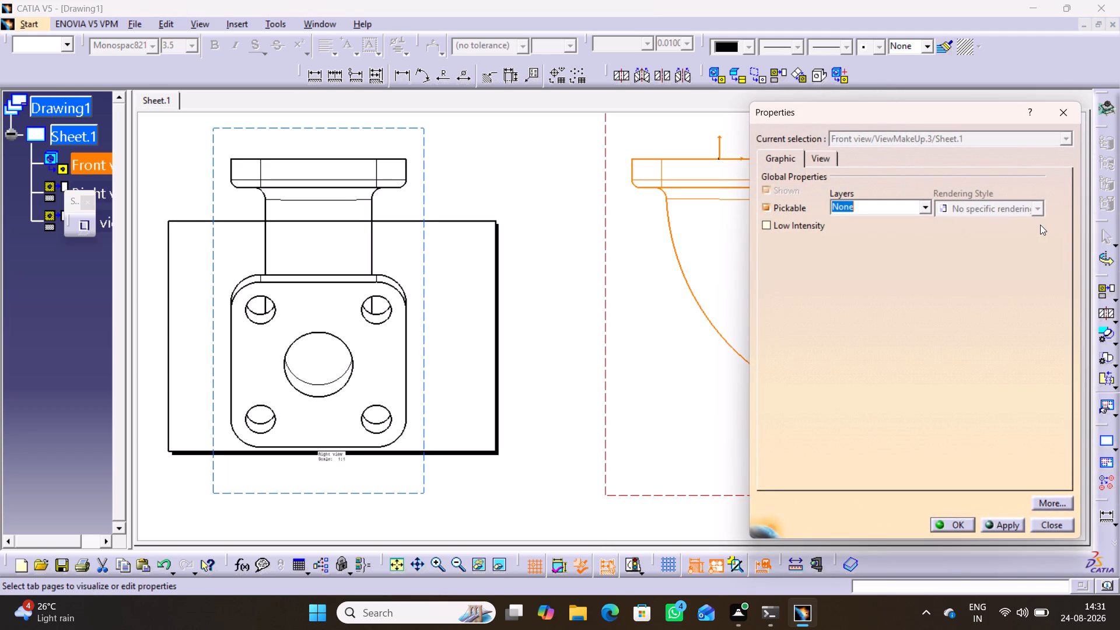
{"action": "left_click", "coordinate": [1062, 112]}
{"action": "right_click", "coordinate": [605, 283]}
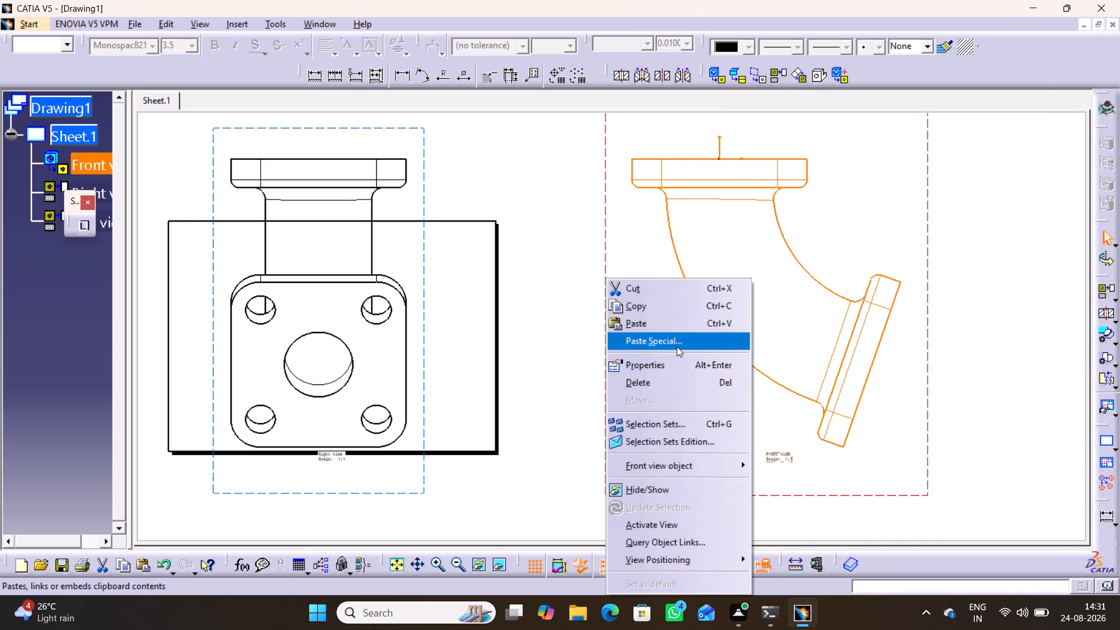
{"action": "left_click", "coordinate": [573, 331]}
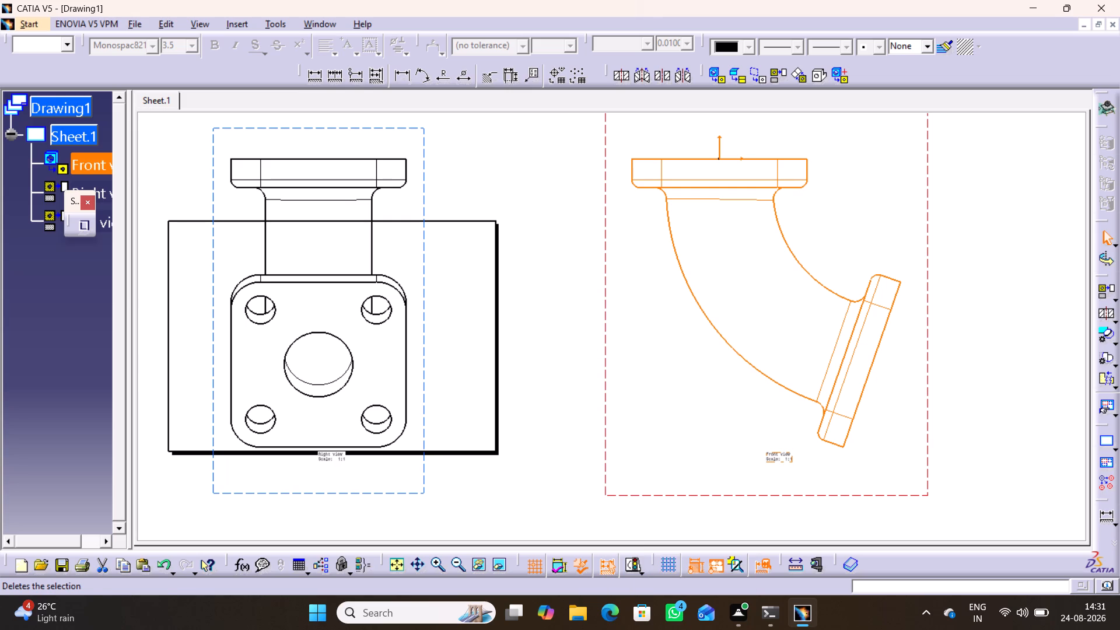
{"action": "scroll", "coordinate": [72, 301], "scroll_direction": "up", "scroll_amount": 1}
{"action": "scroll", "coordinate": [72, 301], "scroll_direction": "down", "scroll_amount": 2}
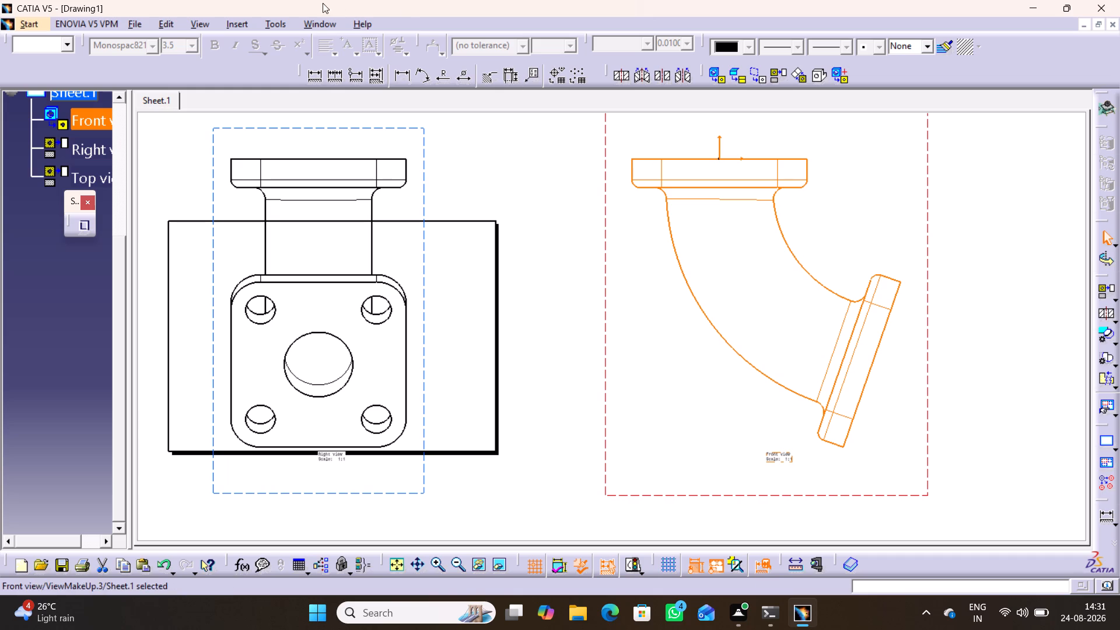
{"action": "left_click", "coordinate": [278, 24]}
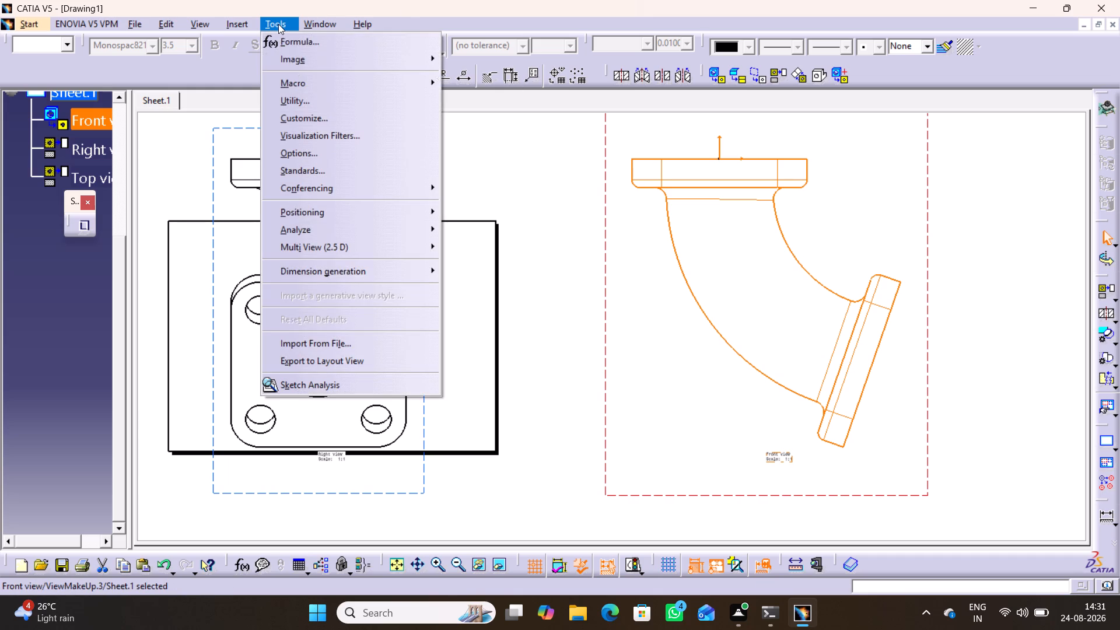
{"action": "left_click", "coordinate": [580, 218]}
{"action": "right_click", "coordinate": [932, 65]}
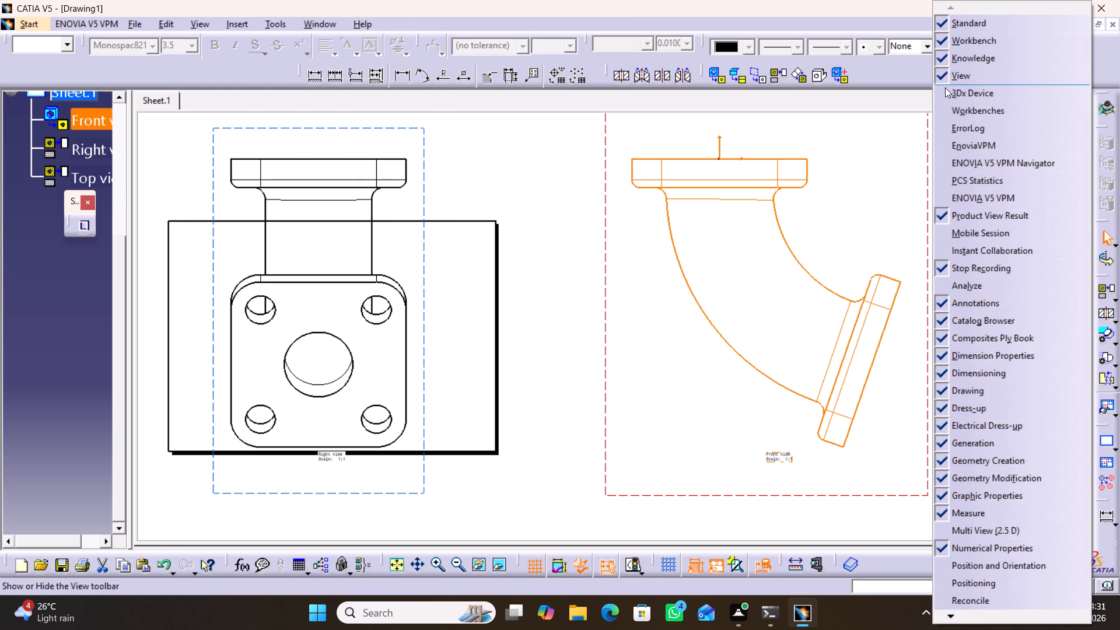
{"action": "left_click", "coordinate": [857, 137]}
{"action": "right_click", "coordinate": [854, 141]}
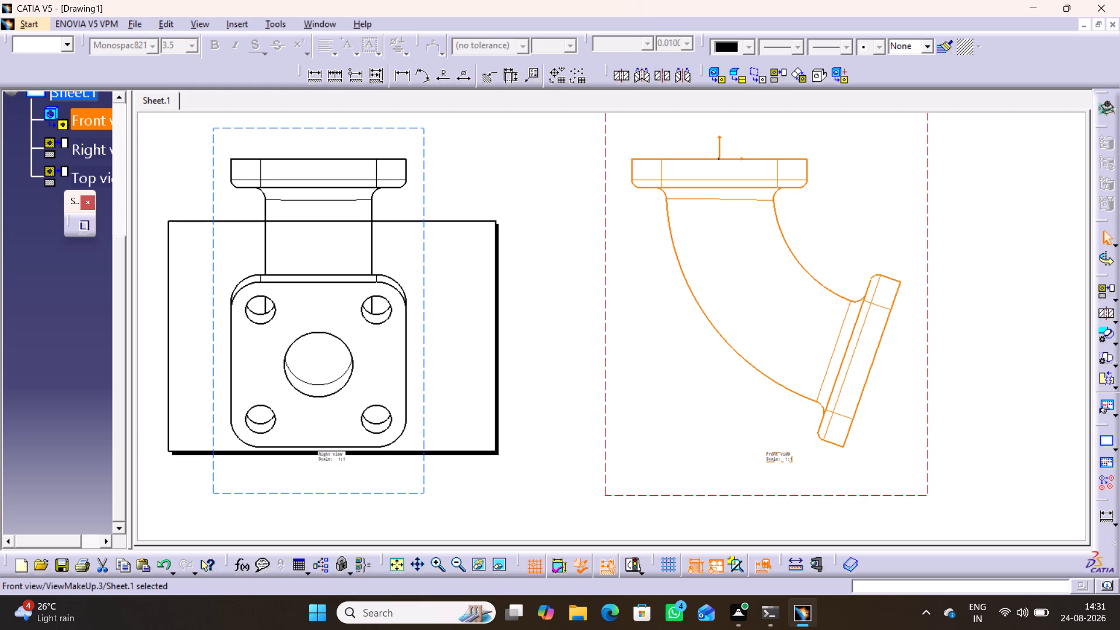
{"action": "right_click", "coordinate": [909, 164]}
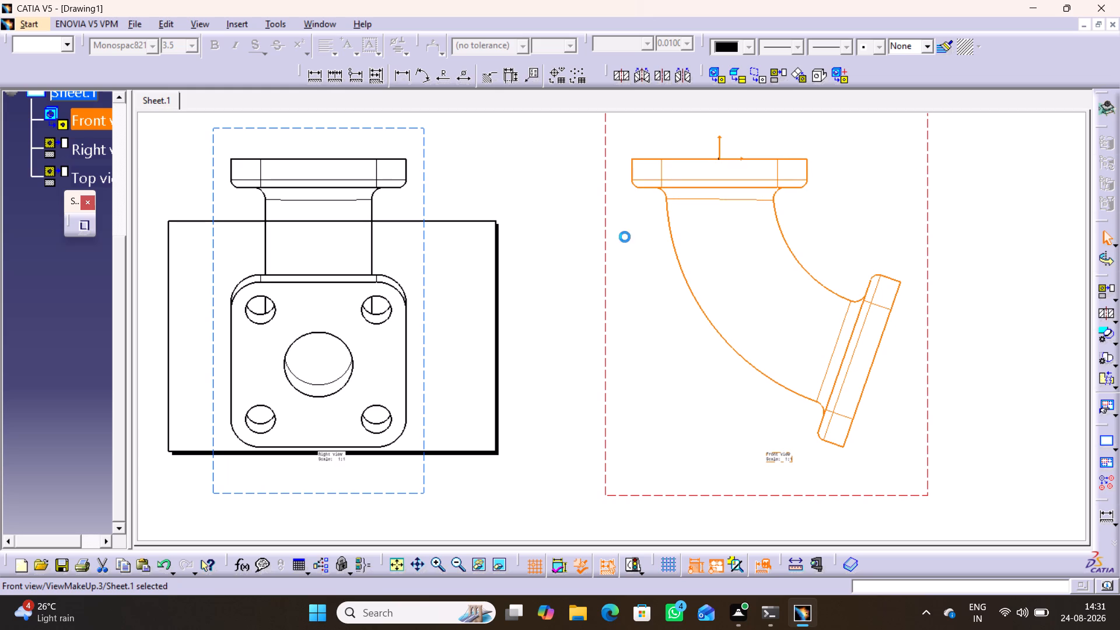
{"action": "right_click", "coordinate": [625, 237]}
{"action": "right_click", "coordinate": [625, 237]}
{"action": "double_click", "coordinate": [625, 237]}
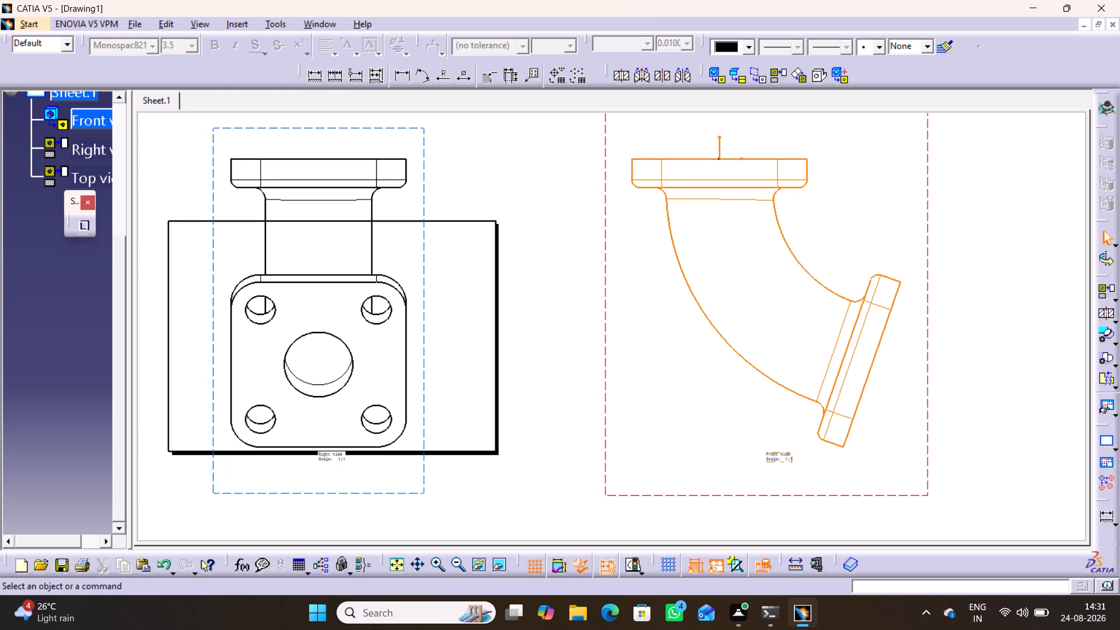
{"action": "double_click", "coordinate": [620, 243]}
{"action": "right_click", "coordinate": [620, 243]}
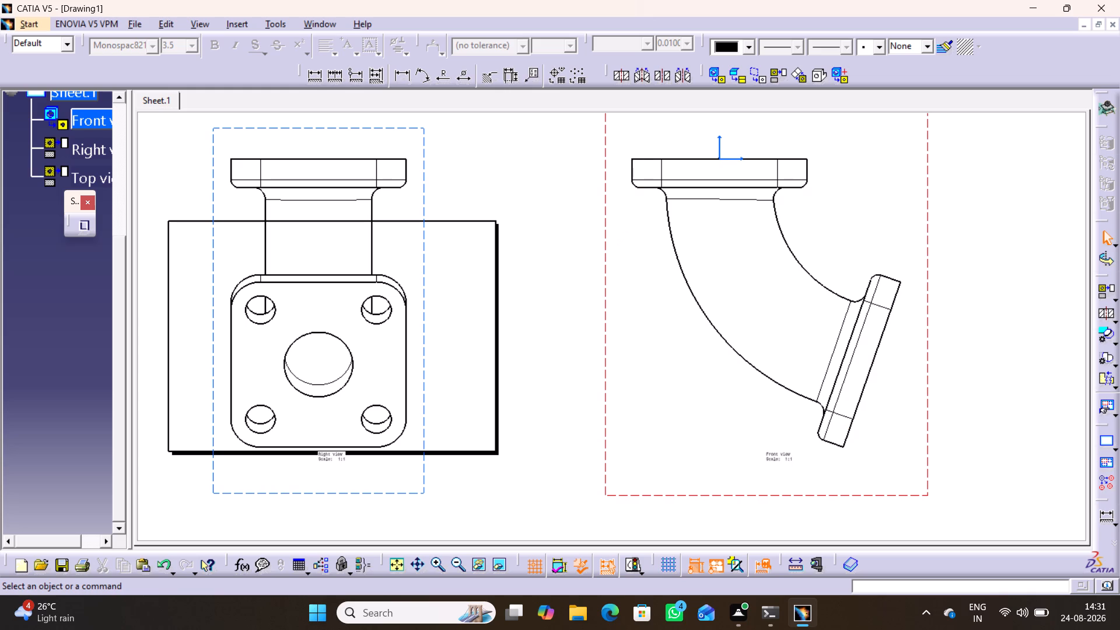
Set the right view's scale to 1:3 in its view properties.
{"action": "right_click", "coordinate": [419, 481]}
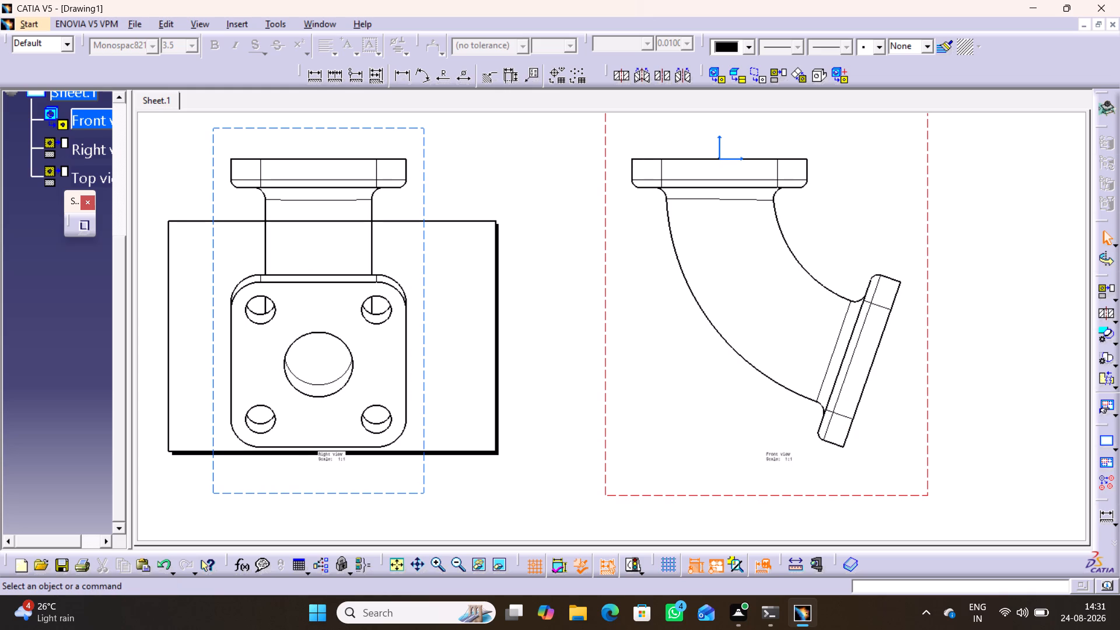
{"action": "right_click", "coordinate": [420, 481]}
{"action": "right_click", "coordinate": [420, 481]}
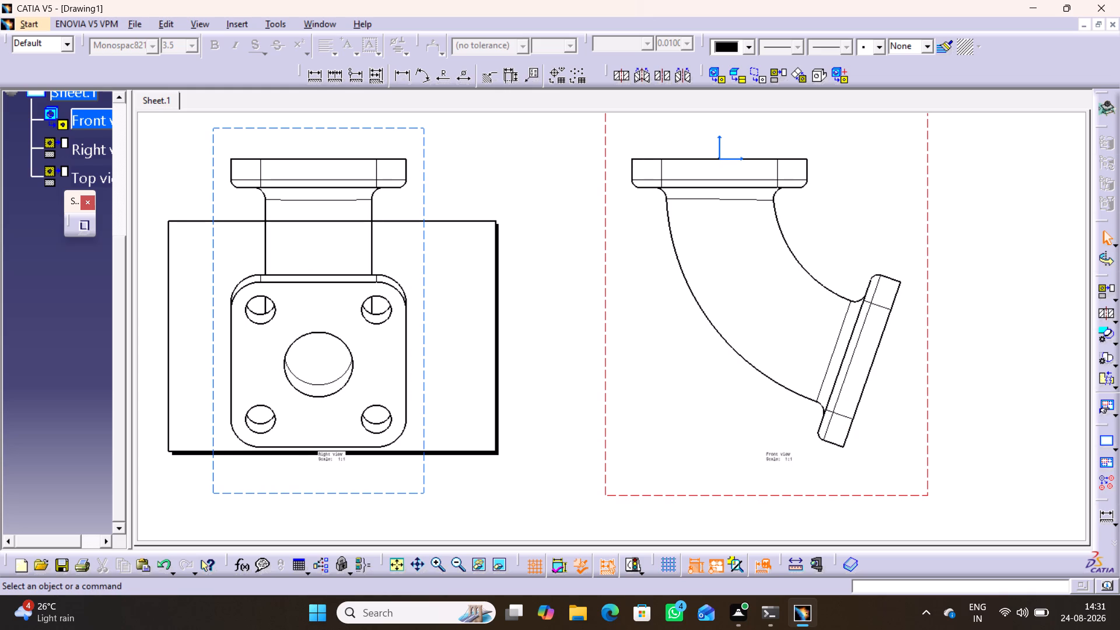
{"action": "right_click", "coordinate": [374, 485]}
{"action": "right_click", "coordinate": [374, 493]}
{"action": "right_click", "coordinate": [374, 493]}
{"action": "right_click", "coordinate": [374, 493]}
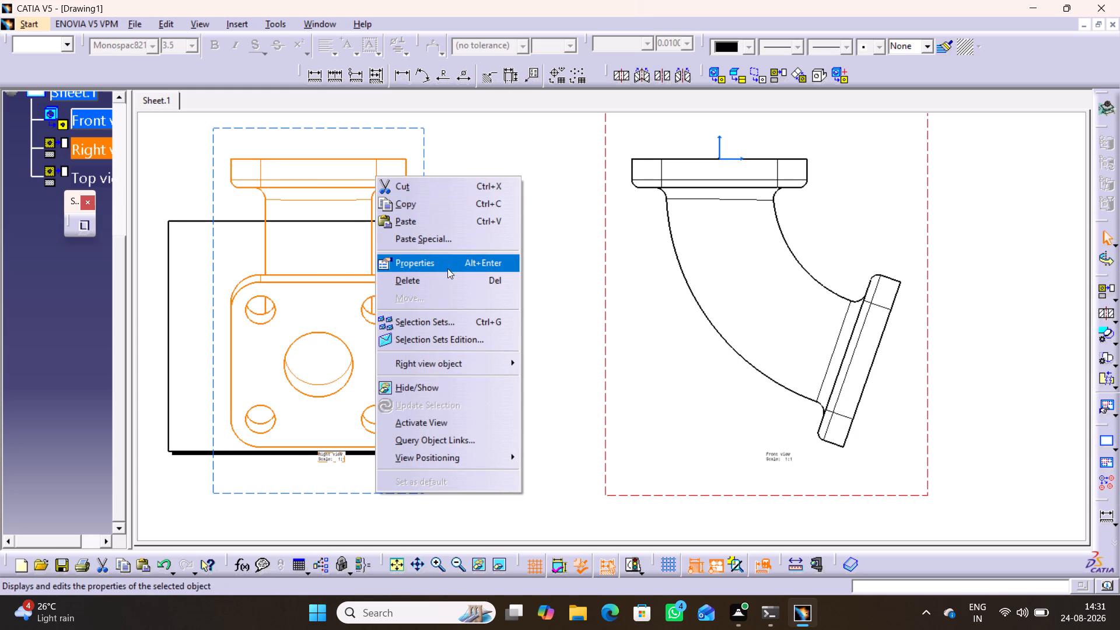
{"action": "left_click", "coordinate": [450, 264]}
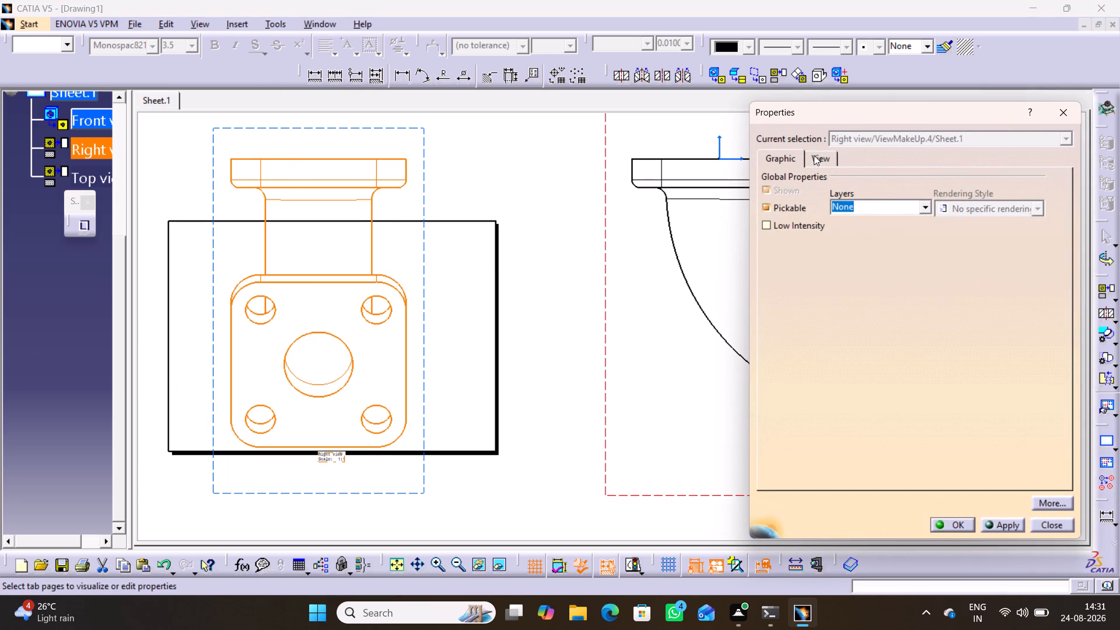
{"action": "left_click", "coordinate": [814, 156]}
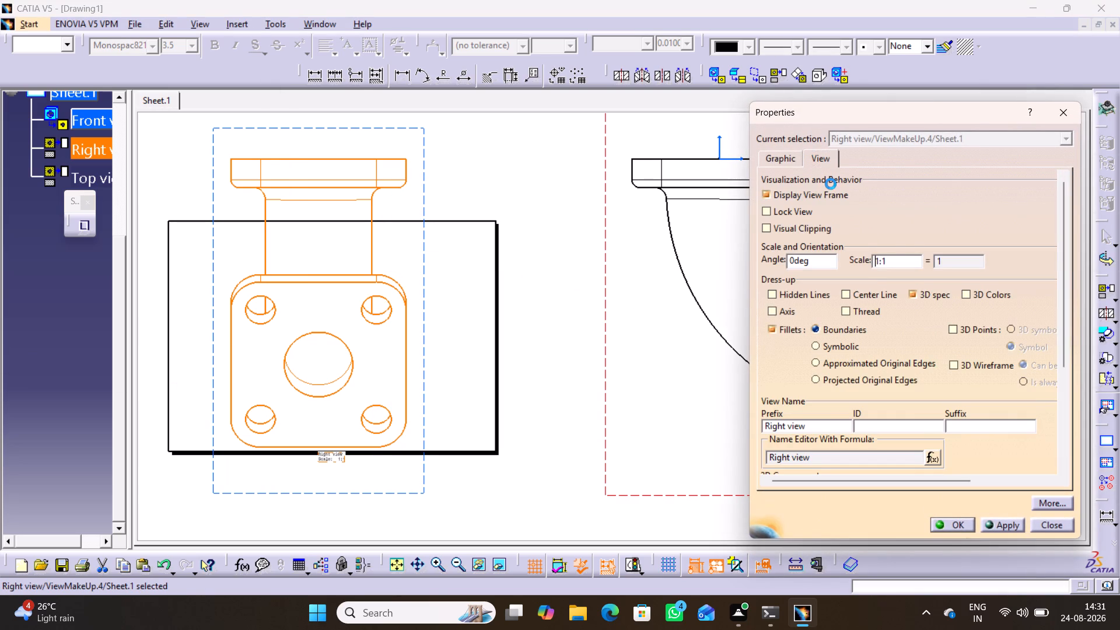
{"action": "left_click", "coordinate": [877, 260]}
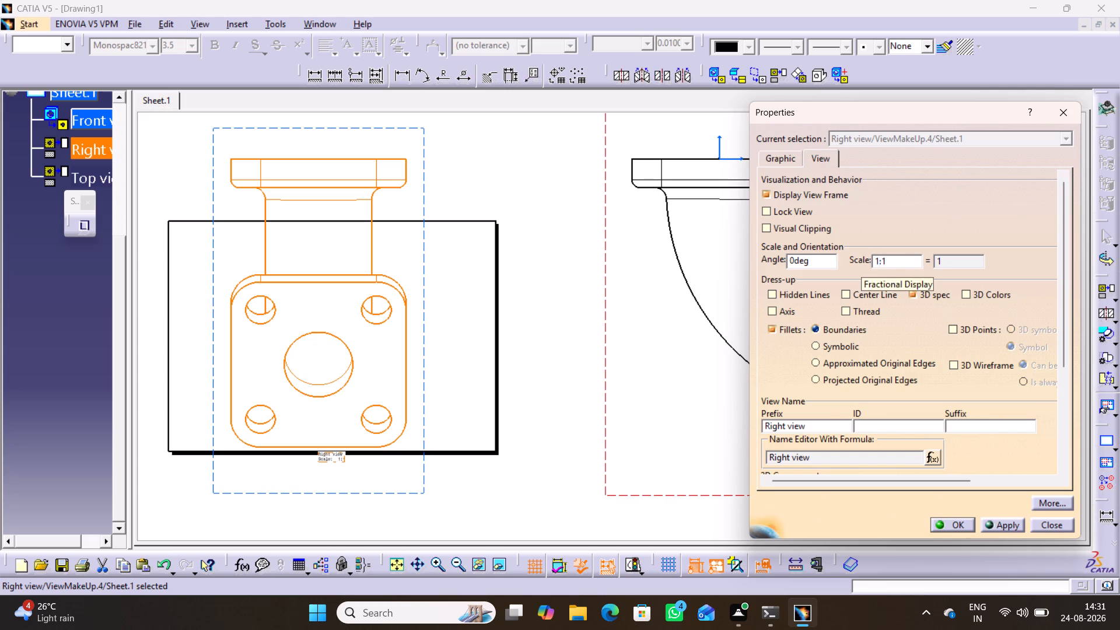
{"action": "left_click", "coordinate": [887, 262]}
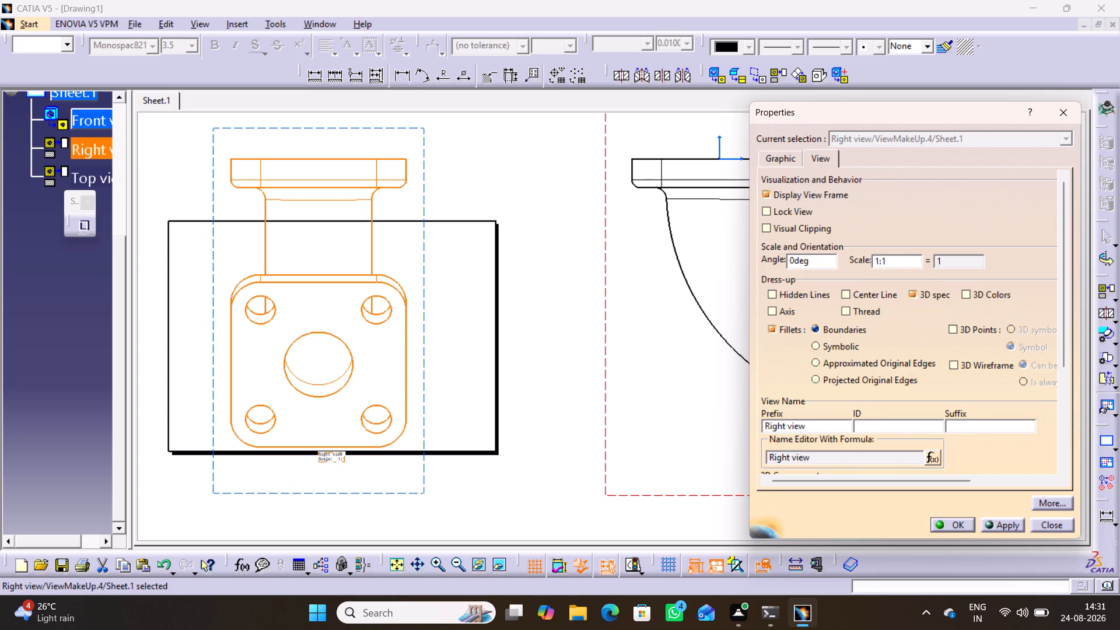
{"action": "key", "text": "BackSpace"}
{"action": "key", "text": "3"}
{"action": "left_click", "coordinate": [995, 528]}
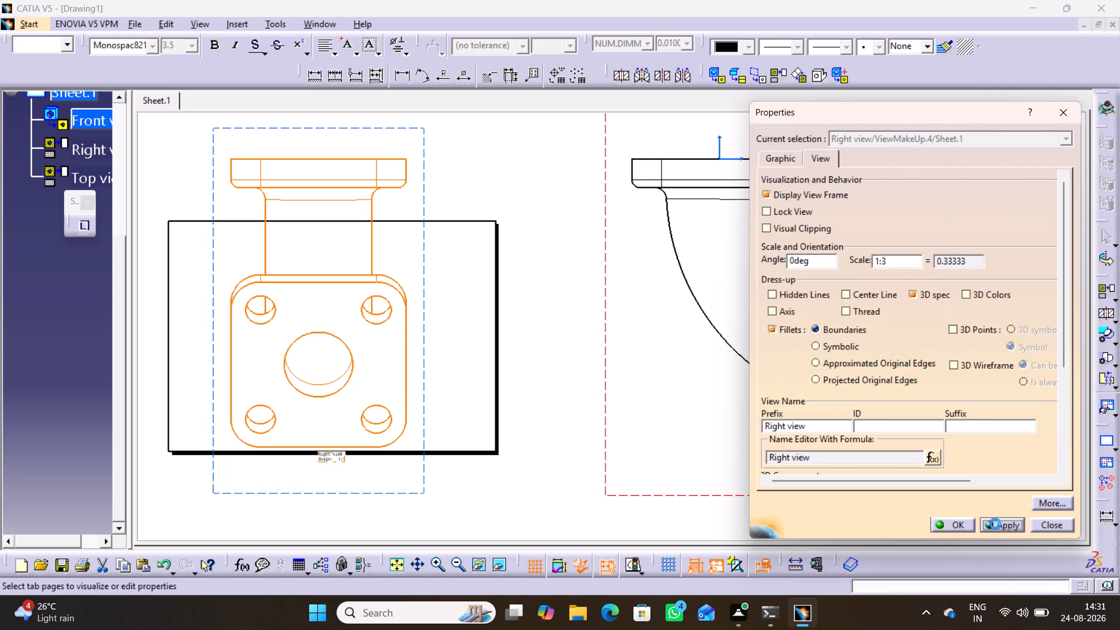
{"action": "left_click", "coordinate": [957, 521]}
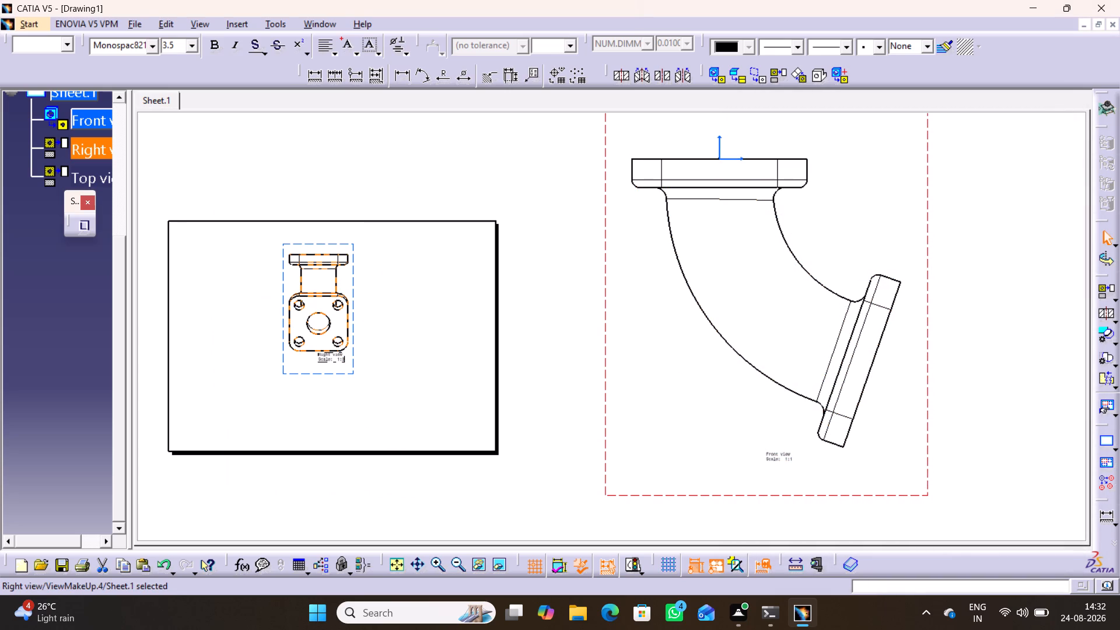
Move the reduced right view horizontally by its frame, close to the sheet's left edge.
{"action": "left_click_drag", "start_coordinate": [353, 359], "coordinate": [269, 345]}
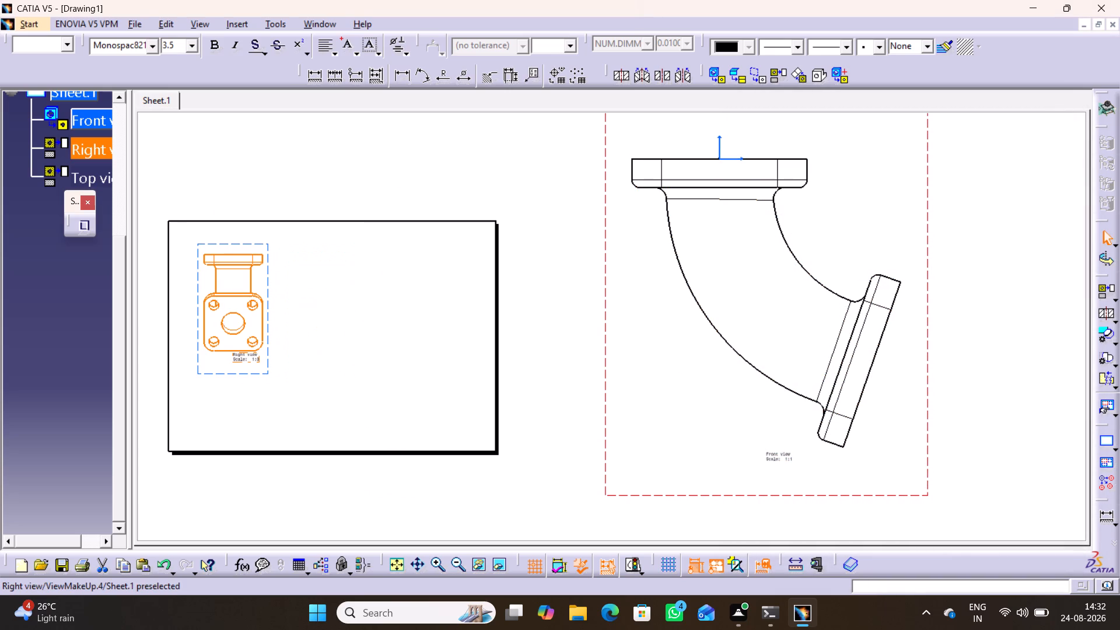
Activate the right view and set its scale to 1:4 in its view properties.
{"action": "double_click", "coordinate": [266, 372]}
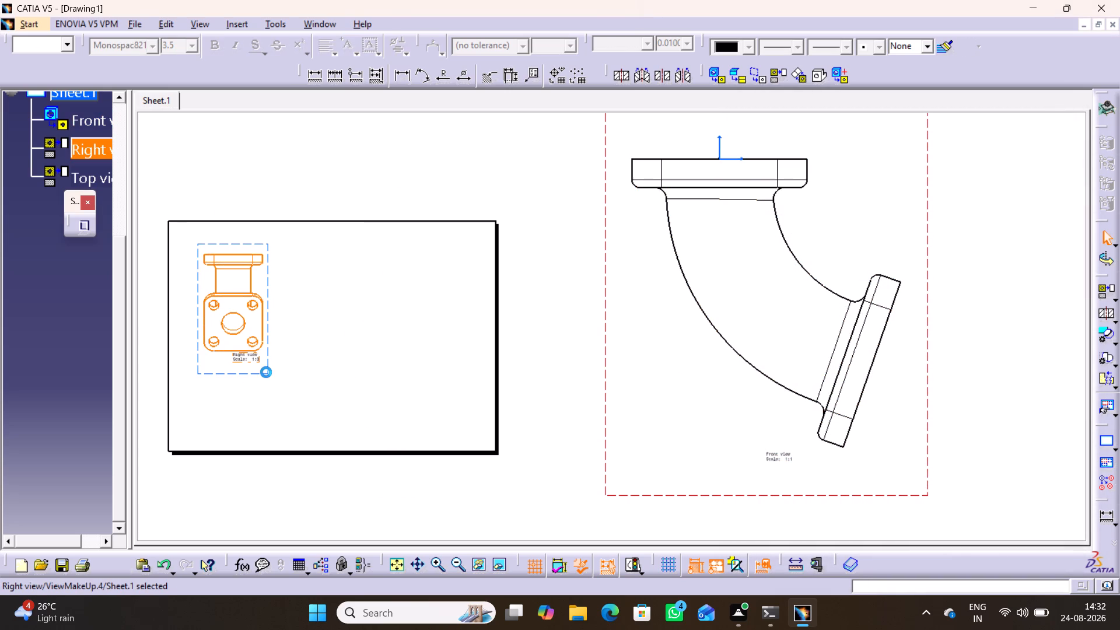
{"action": "right_click", "coordinate": [266, 372]}
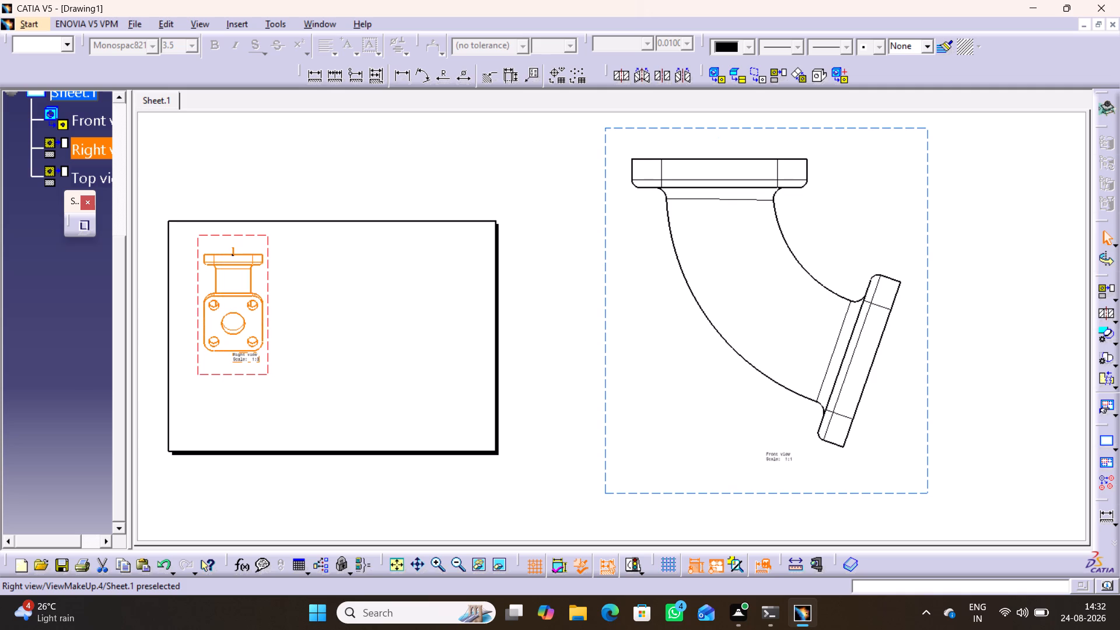
{"action": "right_click", "coordinate": [268, 368]}
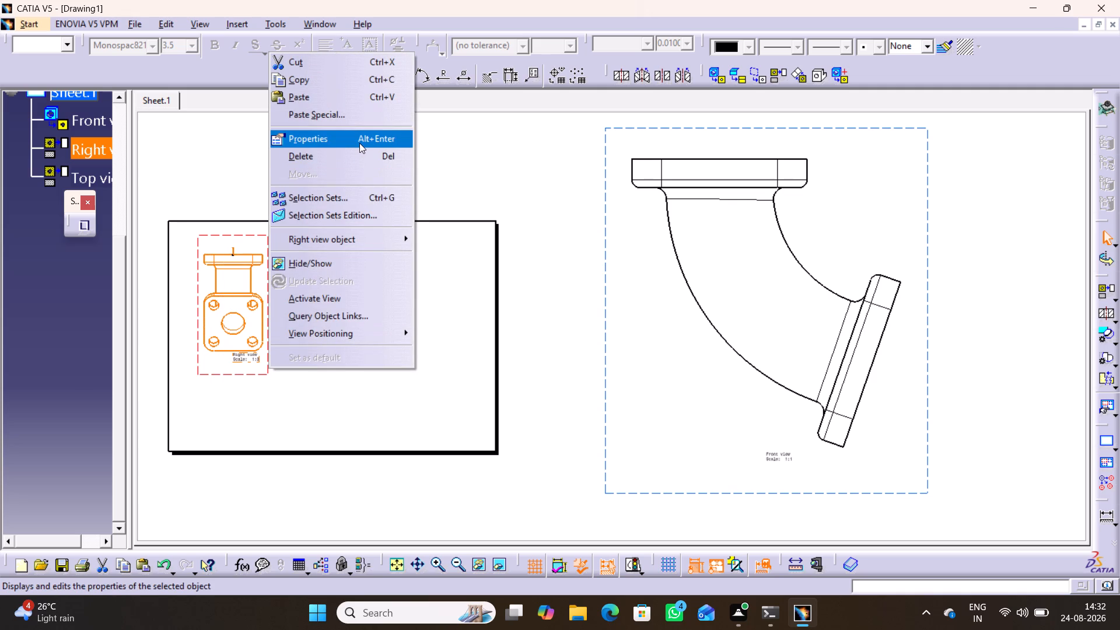
{"action": "left_click", "coordinate": [359, 143]}
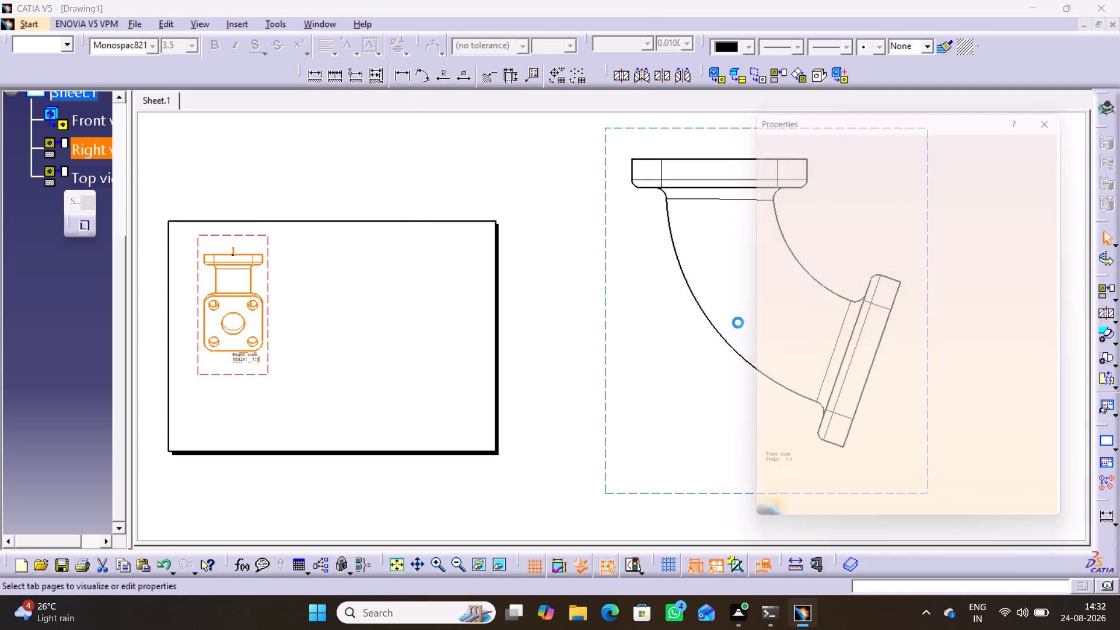
{"action": "left_click", "coordinate": [897, 261]}
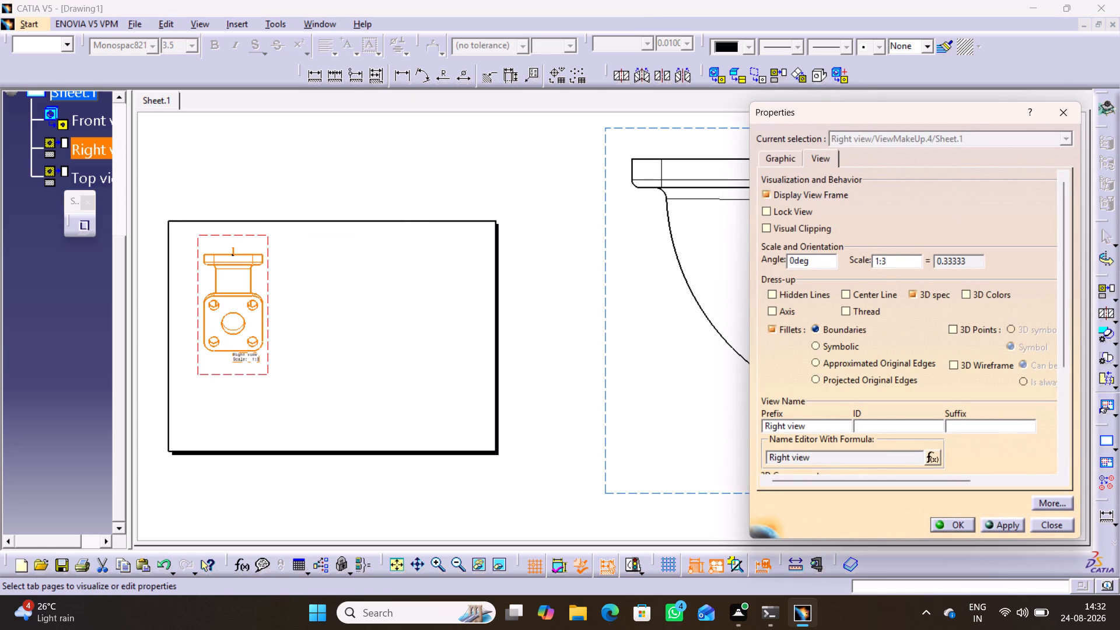
{"action": "key", "text": "BackSpace"}
{"action": "key", "text": "4"}
{"action": "key", "text": "Return"}
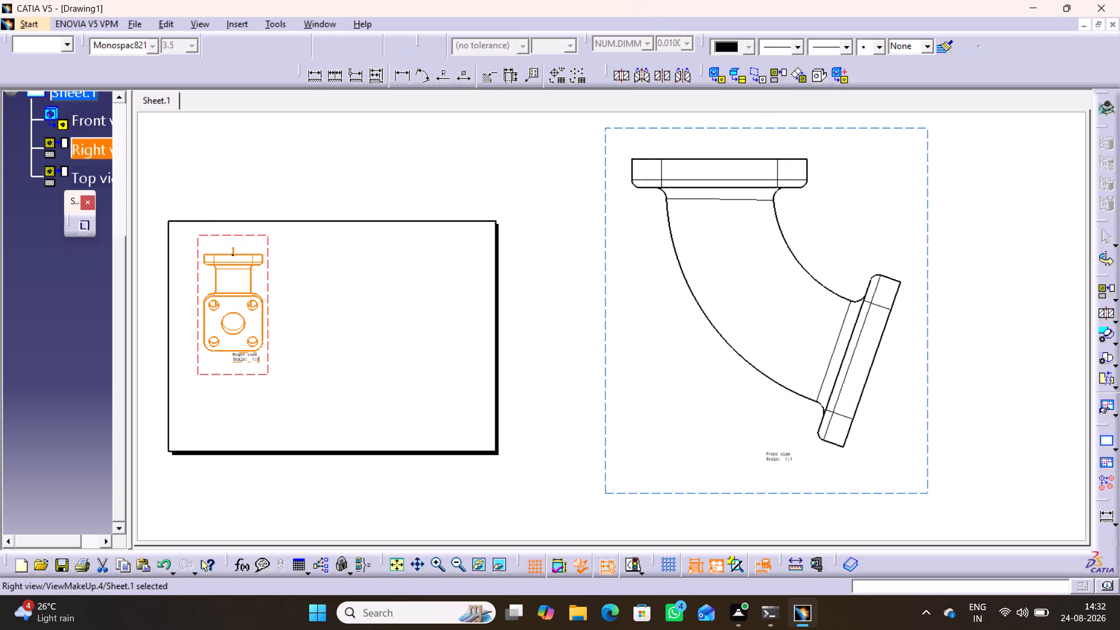
{"action": "left_click", "coordinate": [547, 323]}
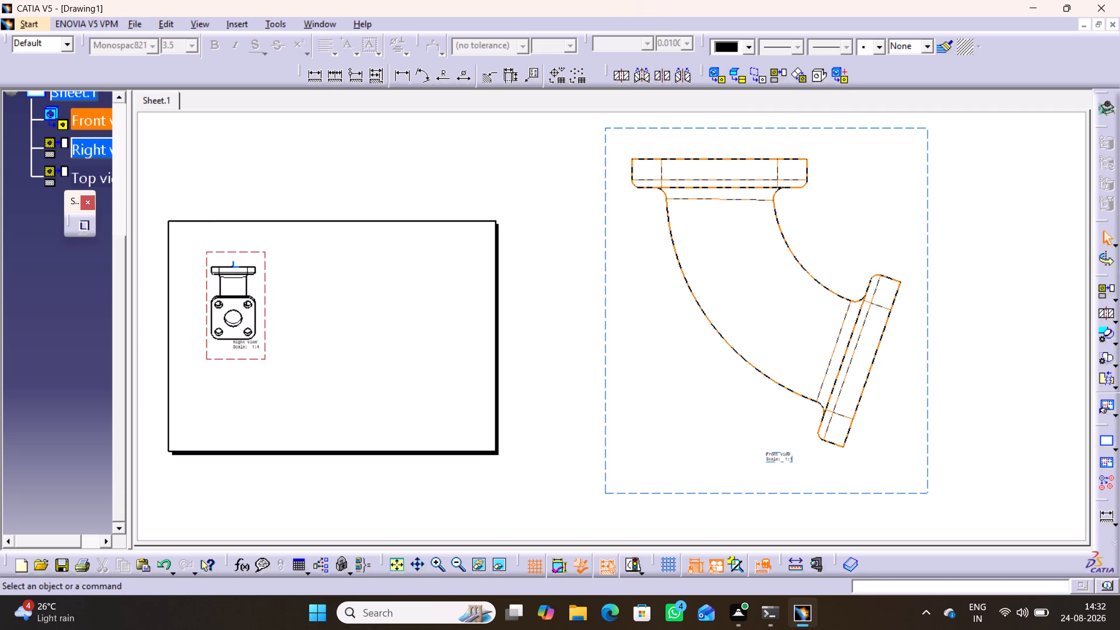
Set the front view's scale to 1:4 in its view properties.
{"action": "left_click", "coordinate": [605, 399]}
{"action": "right_click", "coordinate": [605, 399]}
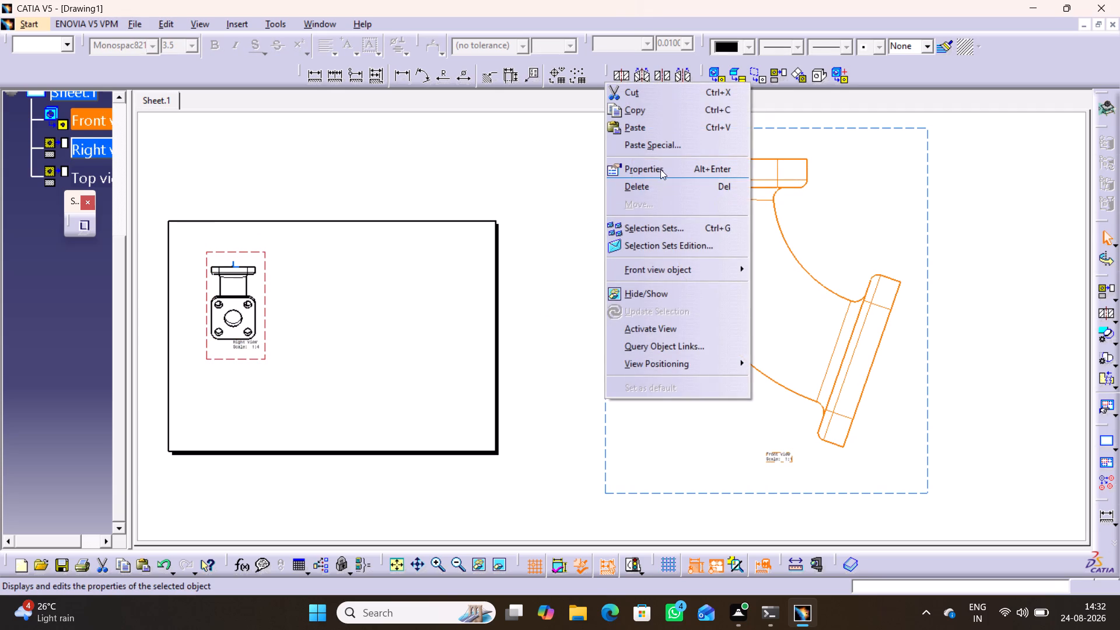
{"action": "left_click", "coordinate": [661, 169]}
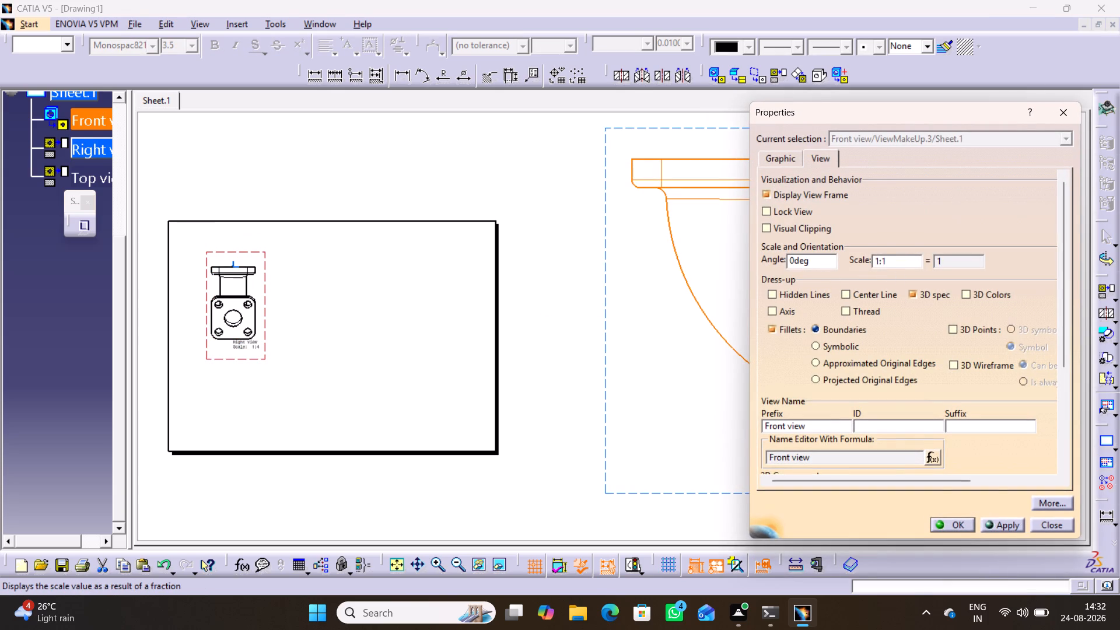
{"action": "left_click", "coordinate": [901, 259]}
{"action": "key", "text": "BackSpace"}
{"action": "key", "text": "4"}
{"action": "key", "text": "Return"}
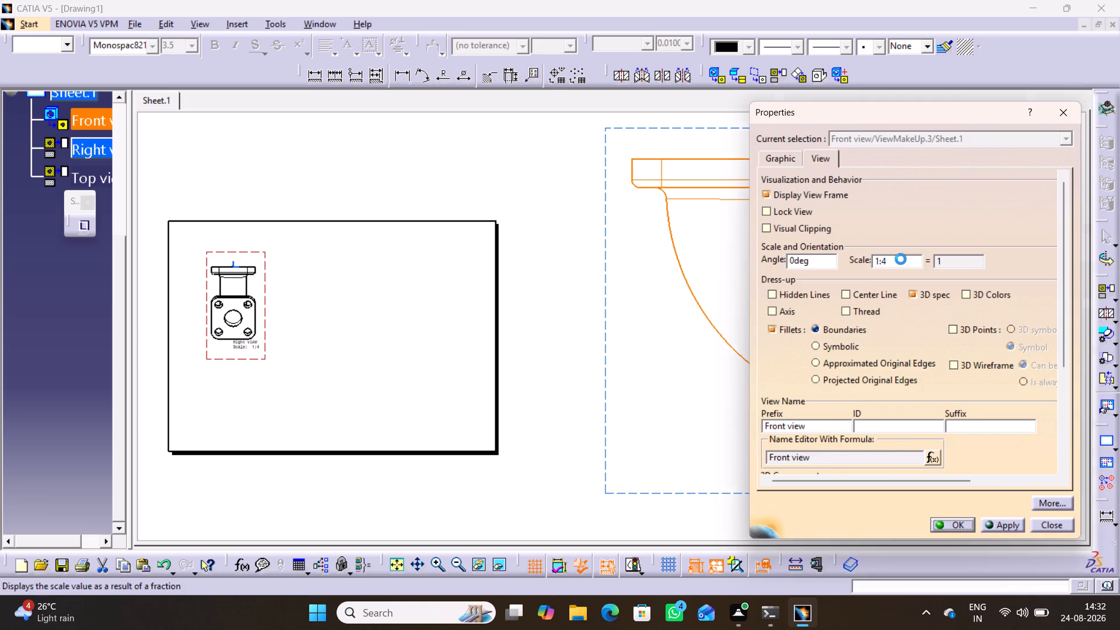
Set the top view's scale to 1:4 in its view properties.
{"action": "scroll", "coordinate": [671, 443], "scroll_direction": "down", "scroll_amount": 1}
{"action": "middle_click_drag", "start_coordinate": [674, 443], "coordinate": [704, 498]}
{"action": "right_click", "coordinate": [674, 443]}
{"action": "middle_click_drag", "start_coordinate": [779, 449], "coordinate": [778, 372]}
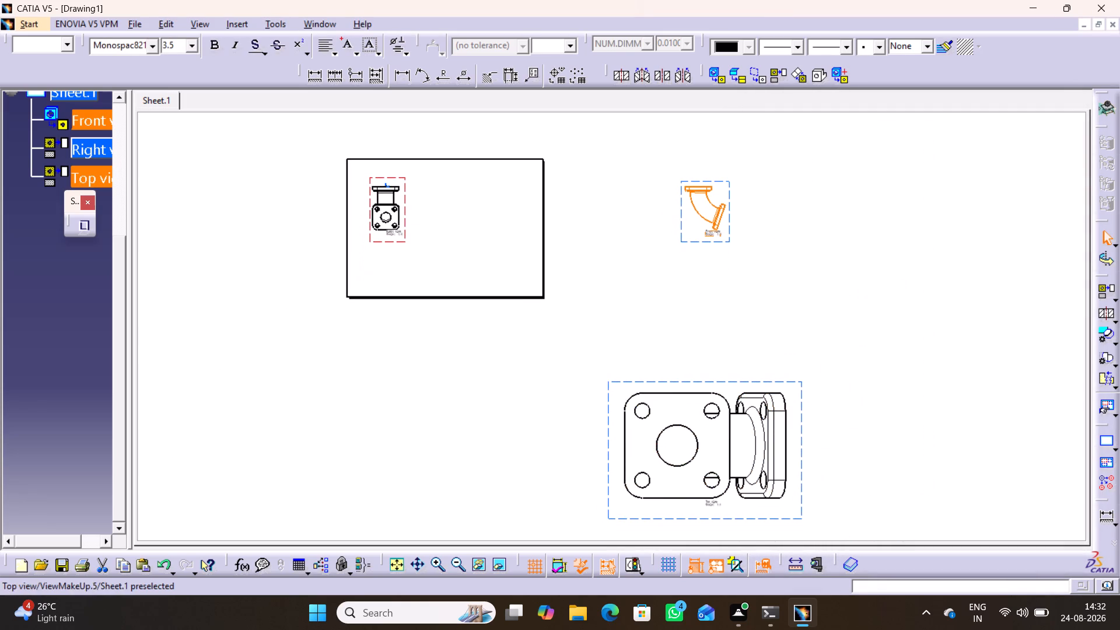
{"action": "left_click", "coordinate": [786, 381]}
{"action": "right_click", "coordinate": [786, 381]}
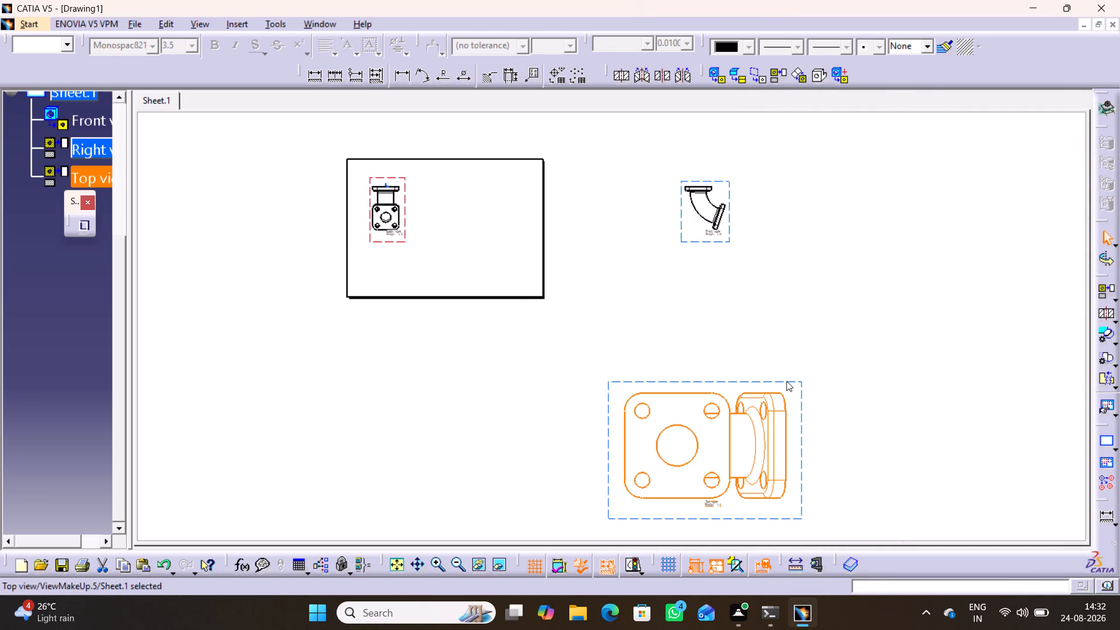
{"action": "left_click", "coordinate": [840, 148]}
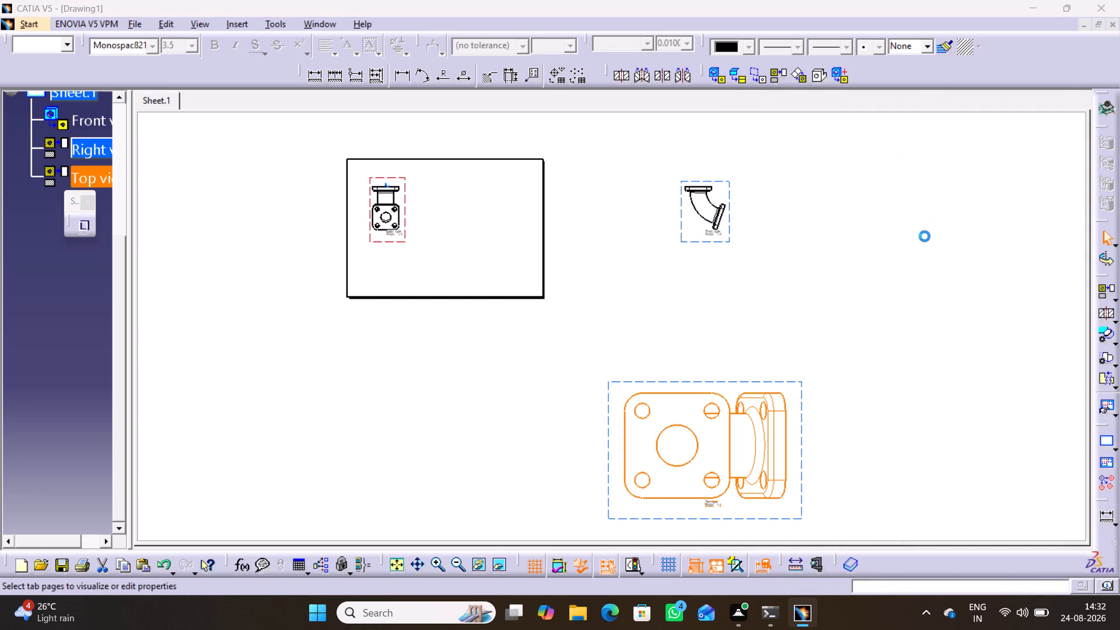
{"action": "left_click", "coordinate": [902, 266]}
{"action": "key", "text": "BackSpace"}
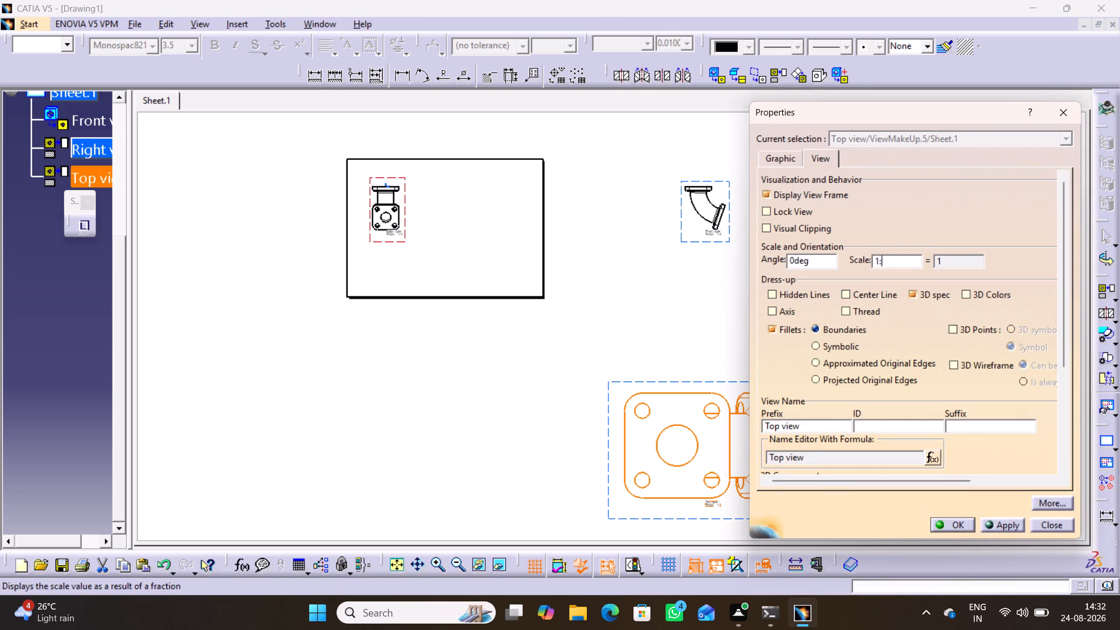
{"action": "key", "text": "4"}
{"action": "key", "text": "Return"}
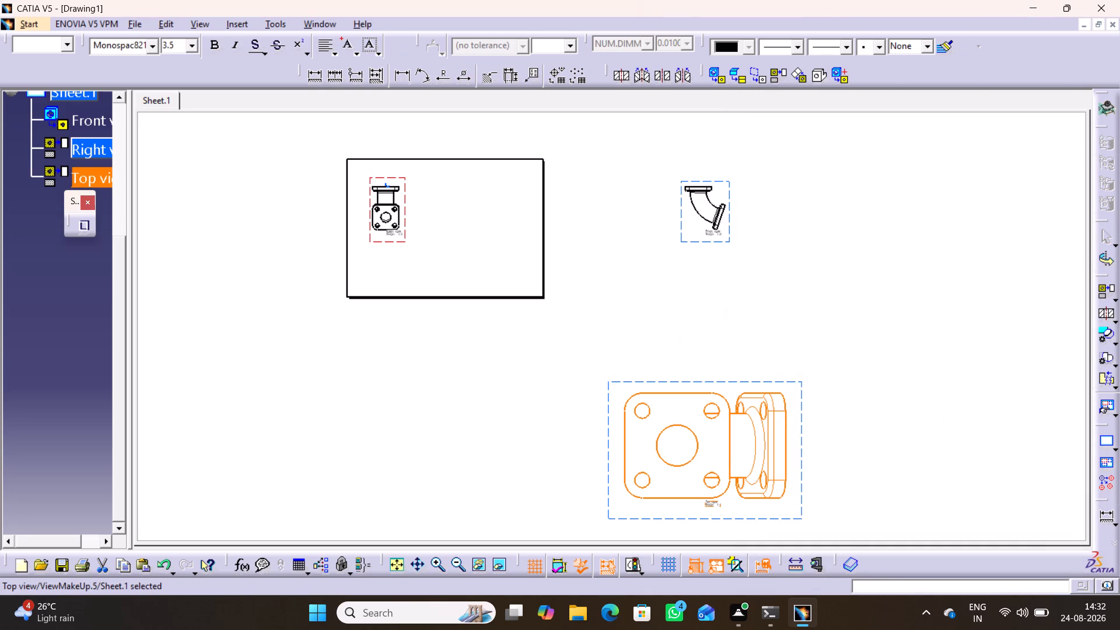
{"action": "left_click", "coordinate": [752, 353]}
Bring the top view up close beneath the front view and the right view close to the front view's left side.
{"action": "left_click_drag", "start_coordinate": [727, 467], "coordinate": [681, 430]}
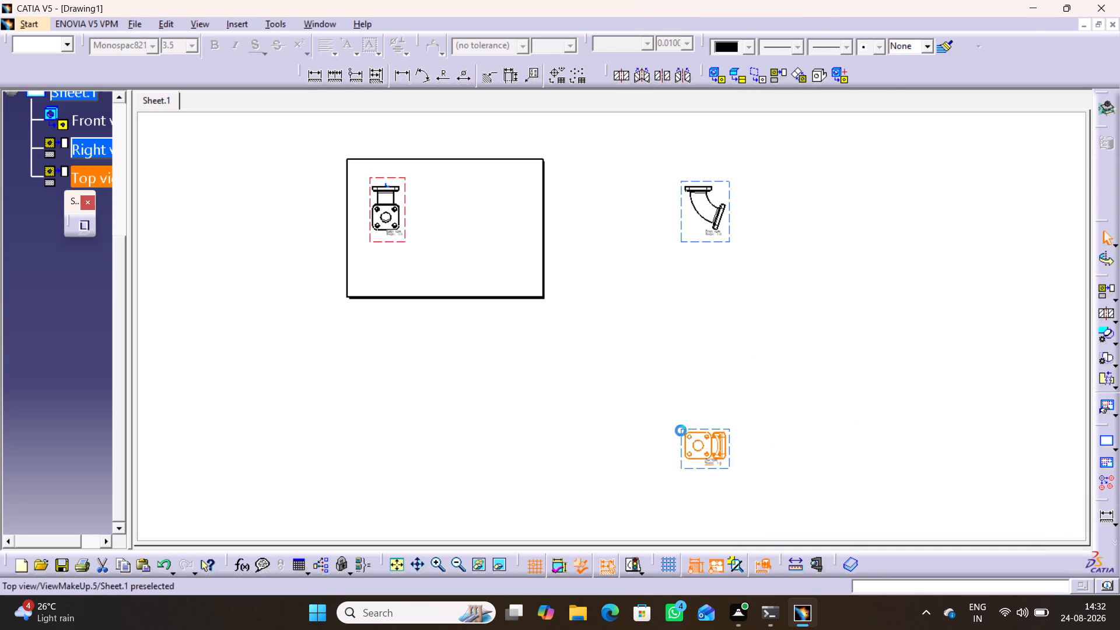
{"action": "left_click_drag", "start_coordinate": [681, 430], "coordinate": [606, 319]}
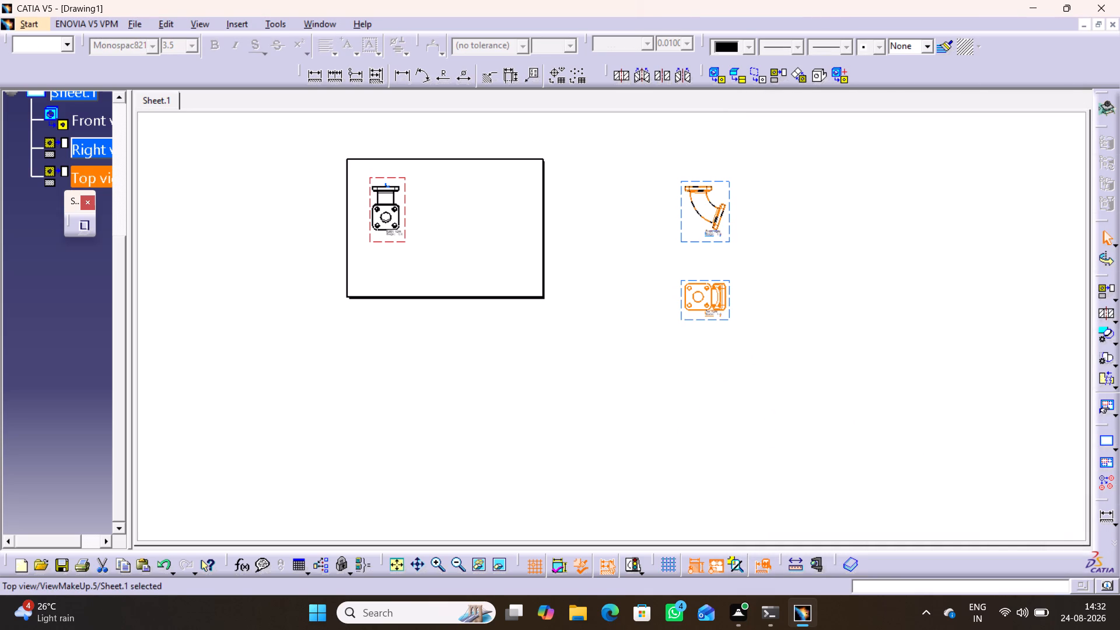
{"action": "left_click_drag", "start_coordinate": [697, 240], "coordinate": [666, 256]}
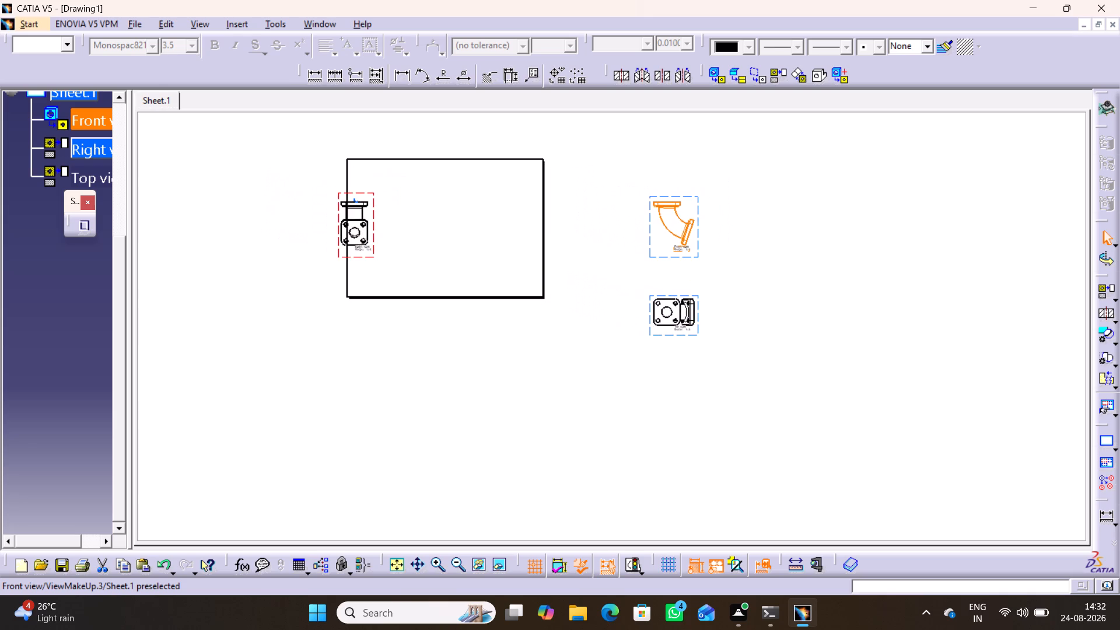
{"action": "left_click_drag", "start_coordinate": [375, 251], "coordinate": [474, 253]}
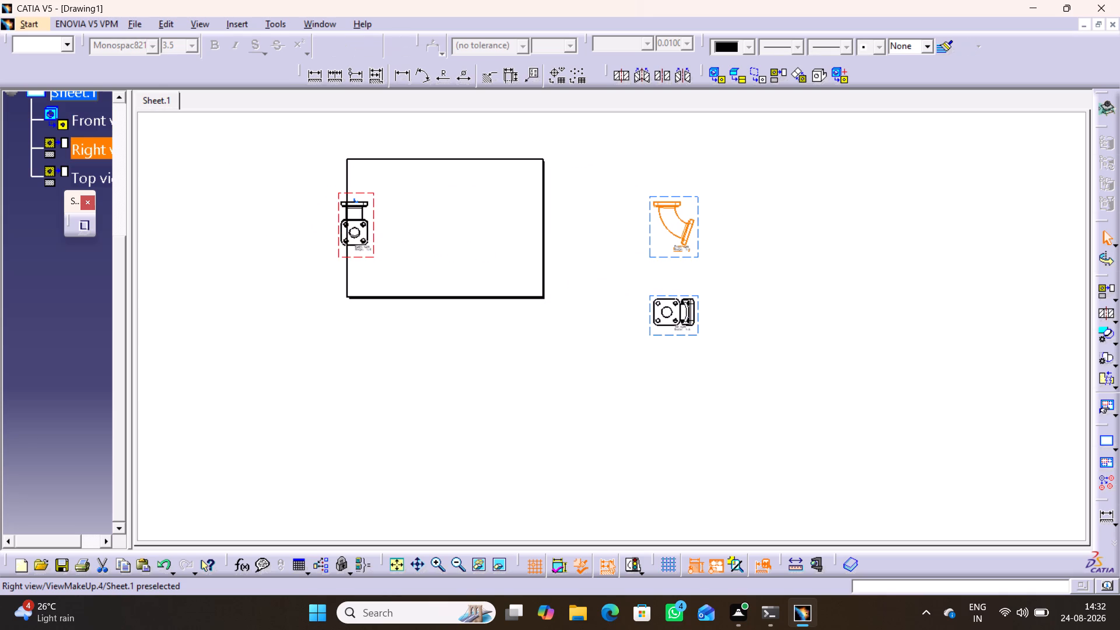
{"action": "left_click_drag", "start_coordinate": [474, 253], "coordinate": [623, 255]}
{"action": "left_click", "coordinate": [738, 286]}
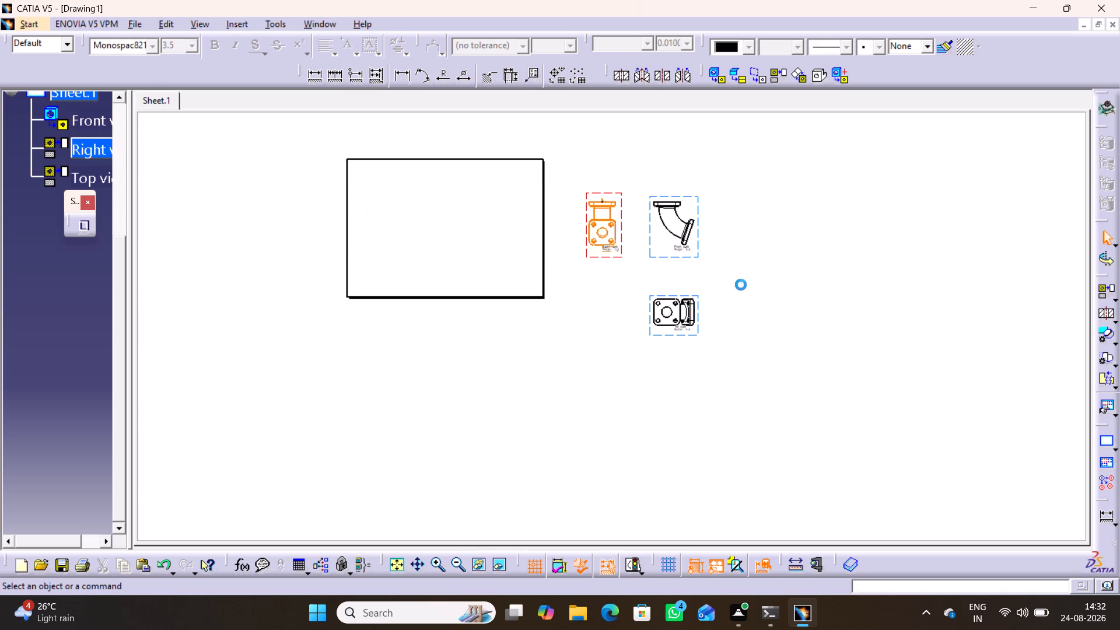
Move the front view with its linked views onto the sheet, and raise the top view fully inside the sheet border.
{"action": "left_click_drag", "start_coordinate": [696, 202], "coordinate": [596, 205]}
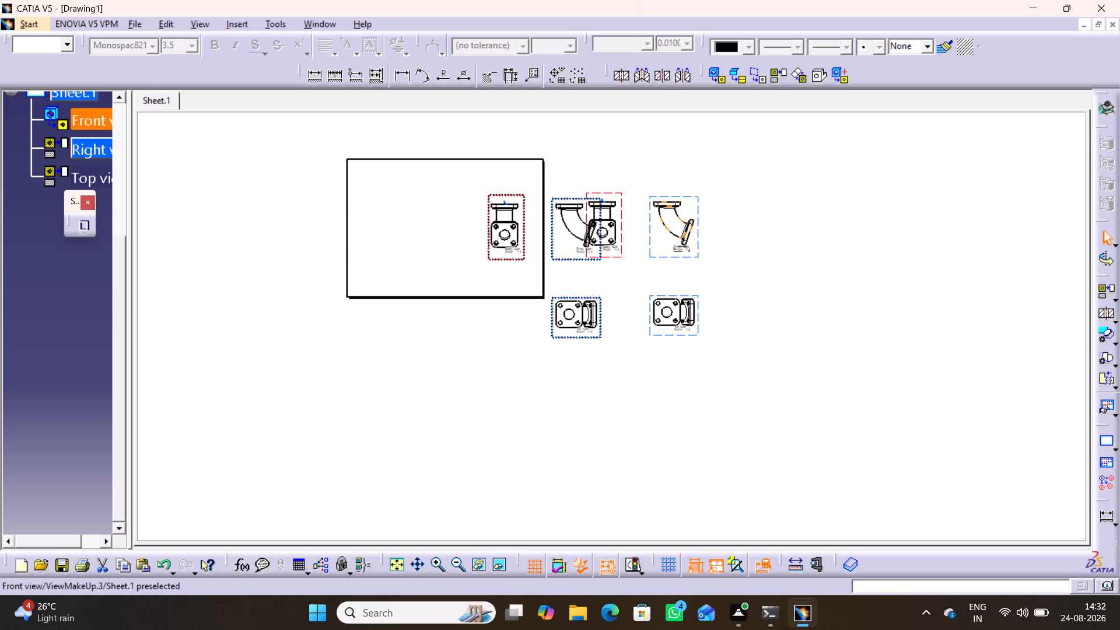
{"action": "left_click_drag", "start_coordinate": [596, 205], "coordinate": [461, 174]}
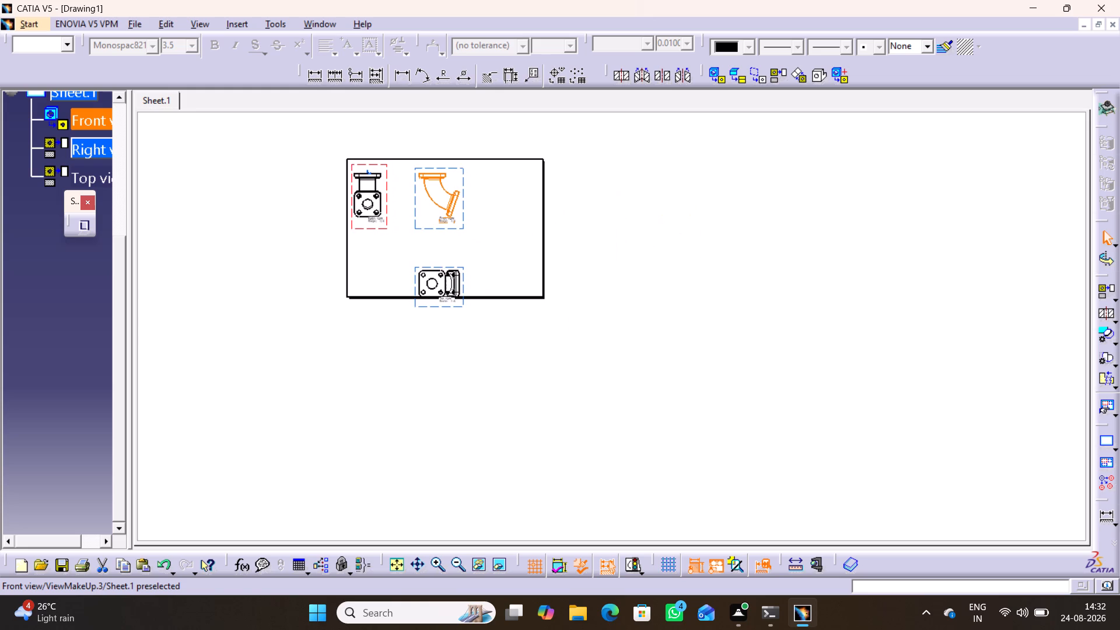
{"action": "left_click_drag", "start_coordinate": [463, 278], "coordinate": [473, 245]}
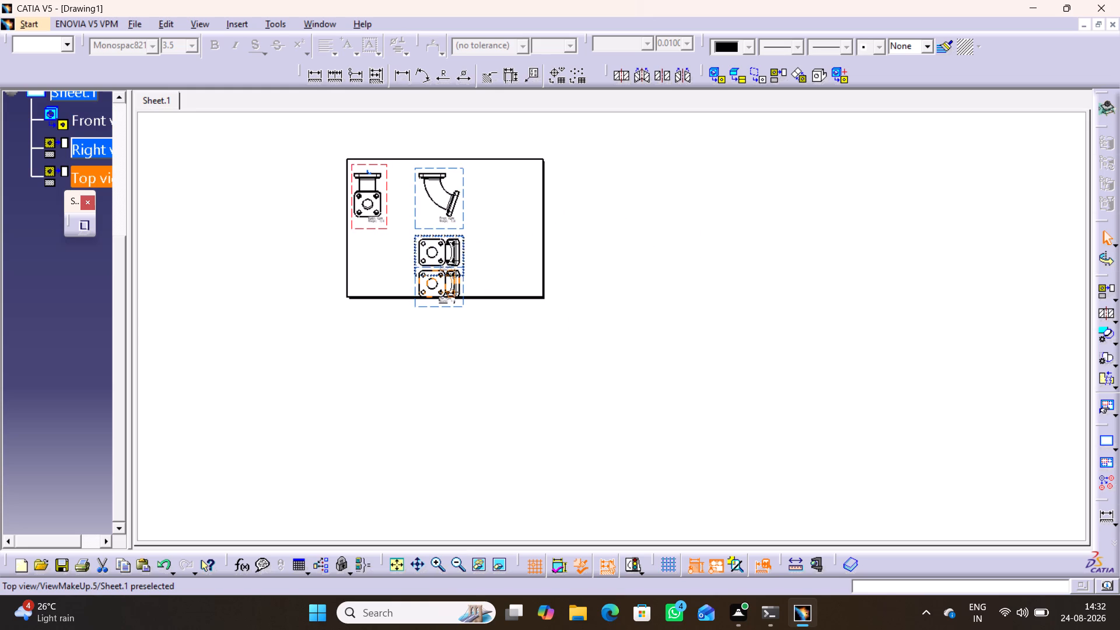
{"action": "left_click_drag", "start_coordinate": [473, 245], "coordinate": [473, 250]}
{"action": "left_click", "coordinate": [608, 261]}
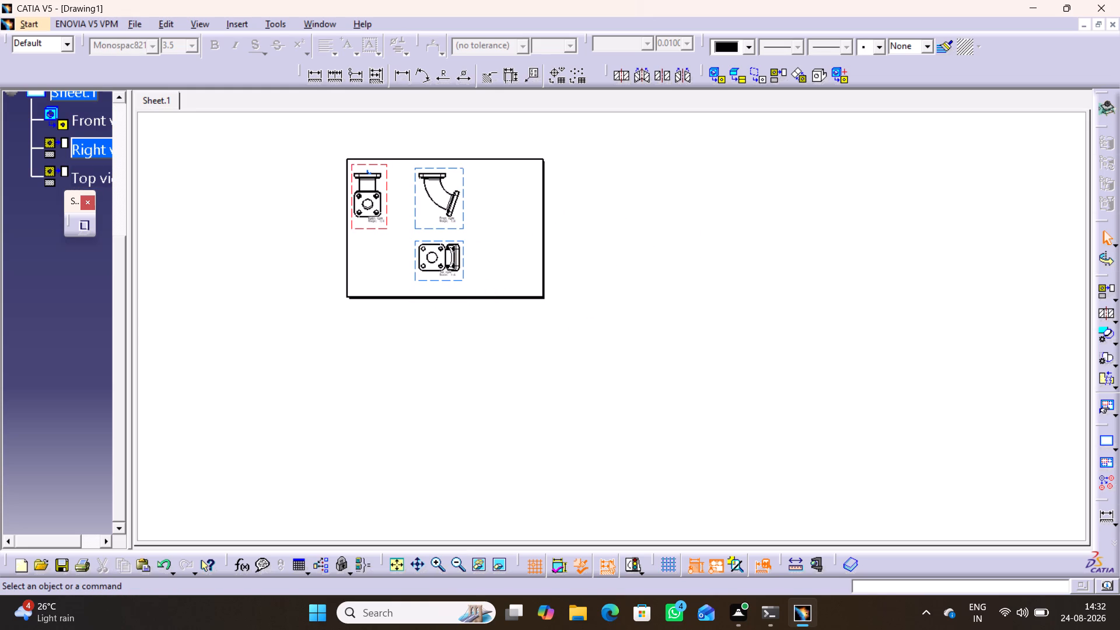
Shift the front view group slightly left, and move the right view closer to the front view so it stays inside the border.
{"action": "left_click_drag", "start_coordinate": [463, 227], "coordinate": [442, 226]}
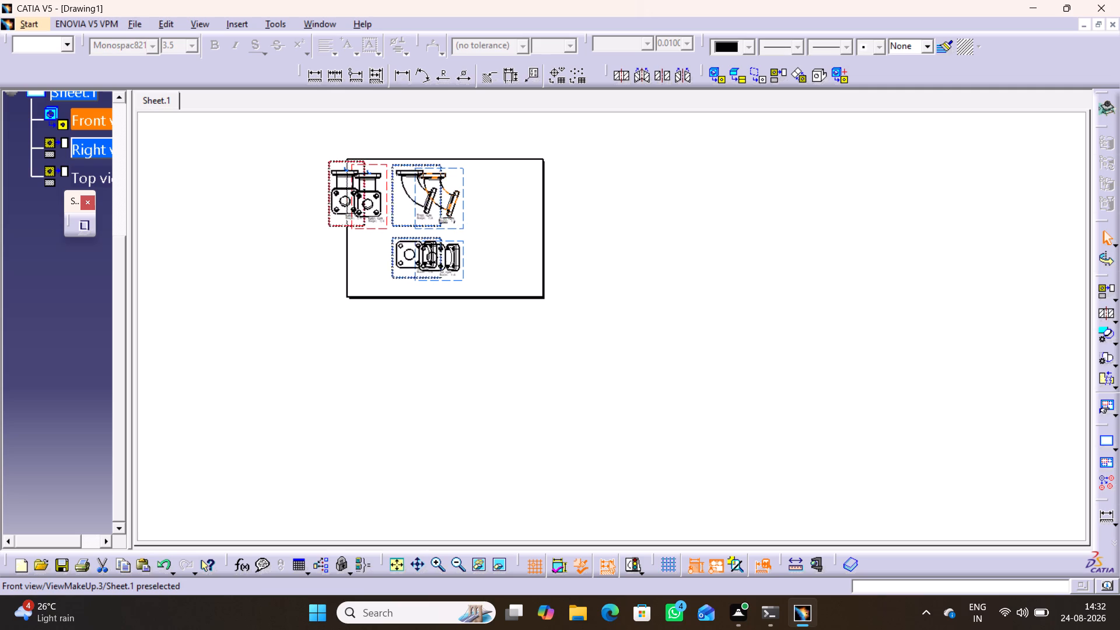
{"action": "left_click_drag", "start_coordinate": [442, 226], "coordinate": [449, 226]}
{"action": "left_click_drag", "start_coordinate": [369, 226], "coordinate": [383, 225]}
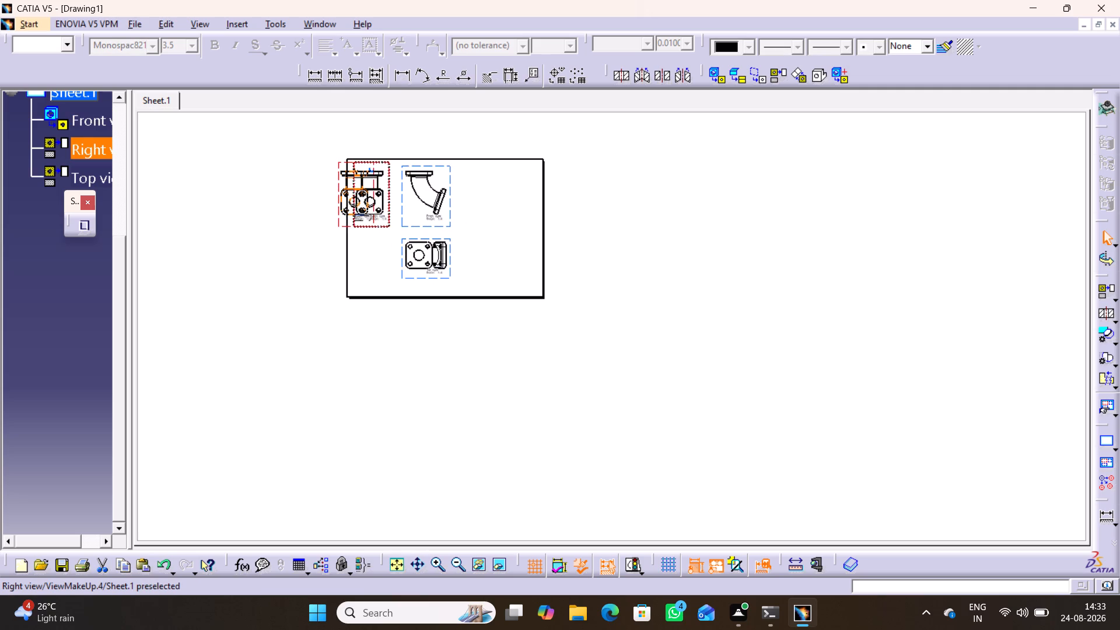
{"action": "left_click_drag", "start_coordinate": [383, 225], "coordinate": [384, 225]}
{"action": "middle_click", "coordinate": [476, 223]}
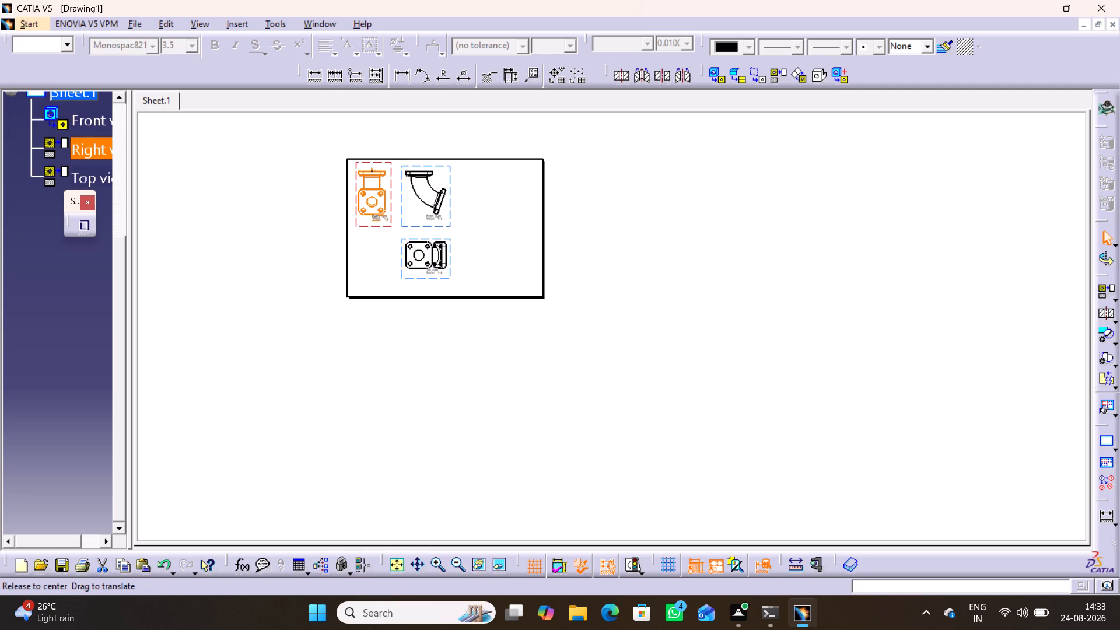
{"action": "scroll", "coordinate": [476, 223], "scroll_direction": "down", "scroll_amount": 1}
{"action": "middle_click_drag", "start_coordinate": [631, 289], "coordinate": [612, 212]}
{"action": "right_click", "coordinate": [631, 289]}
{"action": "middle_click_drag", "start_coordinate": [636, 247], "coordinate": [652, 318]}
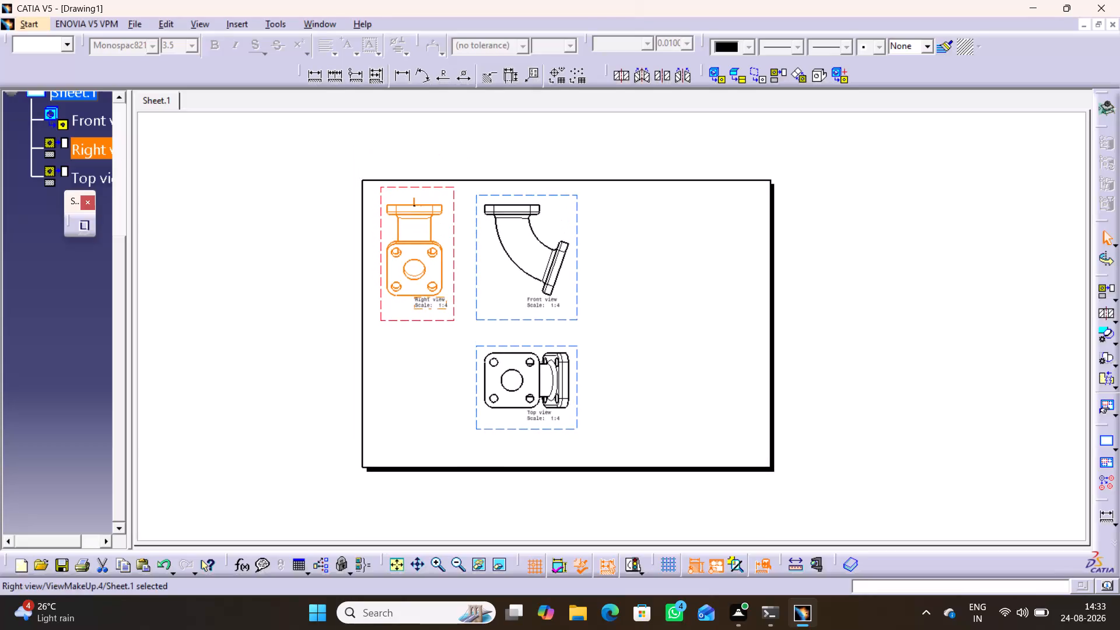
{"action": "middle_click_drag", "start_coordinate": [652, 321], "coordinate": [646, 293]}
{"action": "right_click", "coordinate": [652, 321]}
{"action": "middle_click_drag", "start_coordinate": [639, 301], "coordinate": [633, 327]}
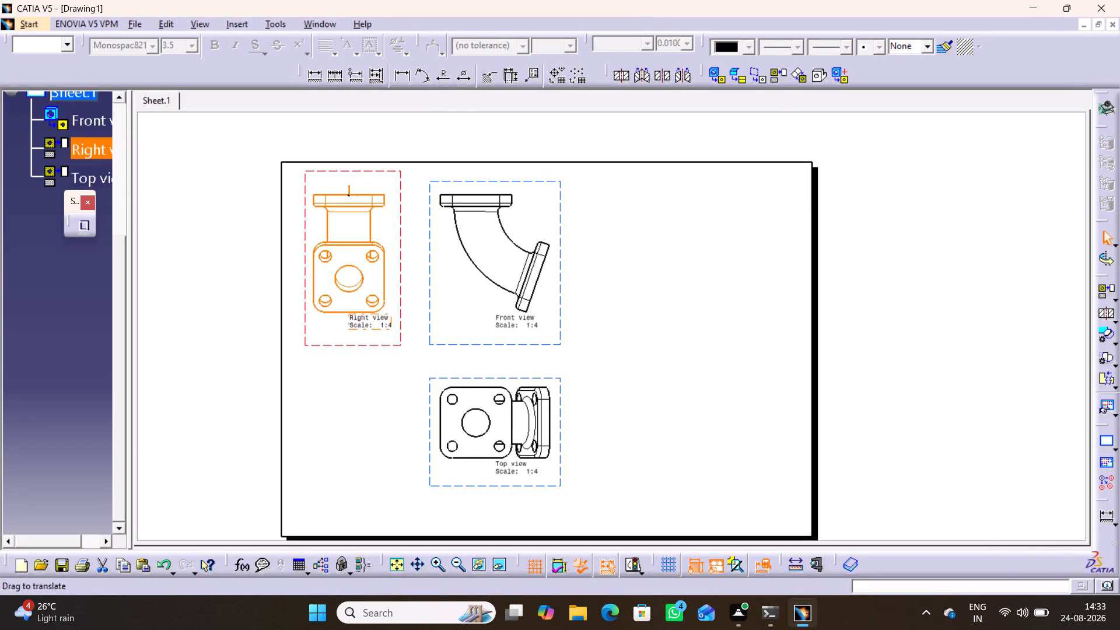
{"action": "left_click", "coordinate": [857, 274]}
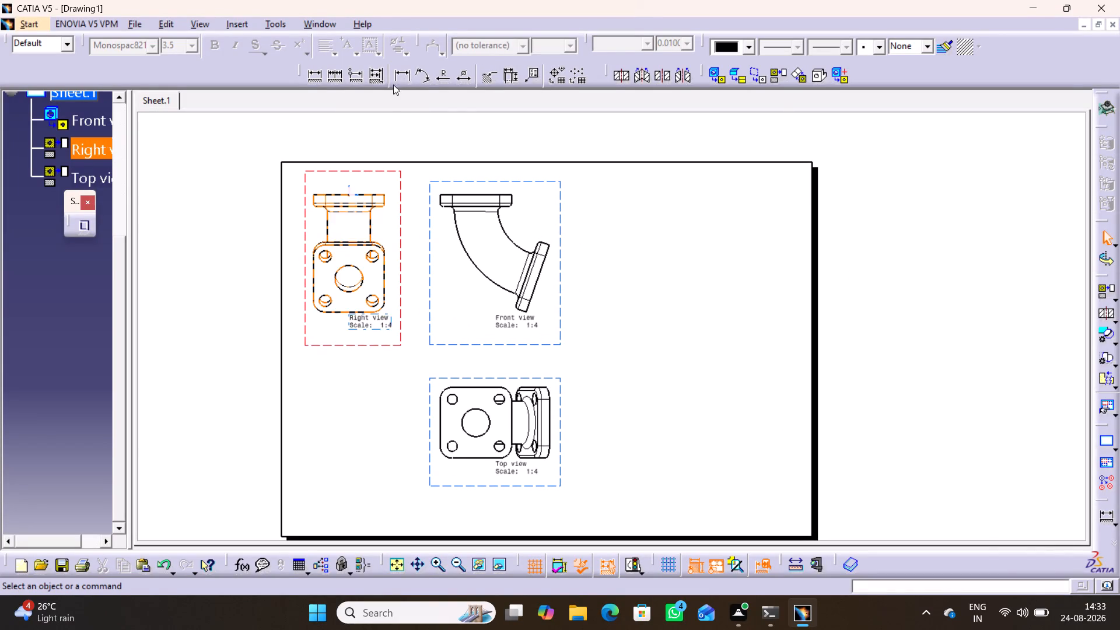
Generate an isometric view using a flange face of the pipe connector part as reference, placed at the sheet's right edge.
{"action": "left_click", "coordinate": [821, 73]}
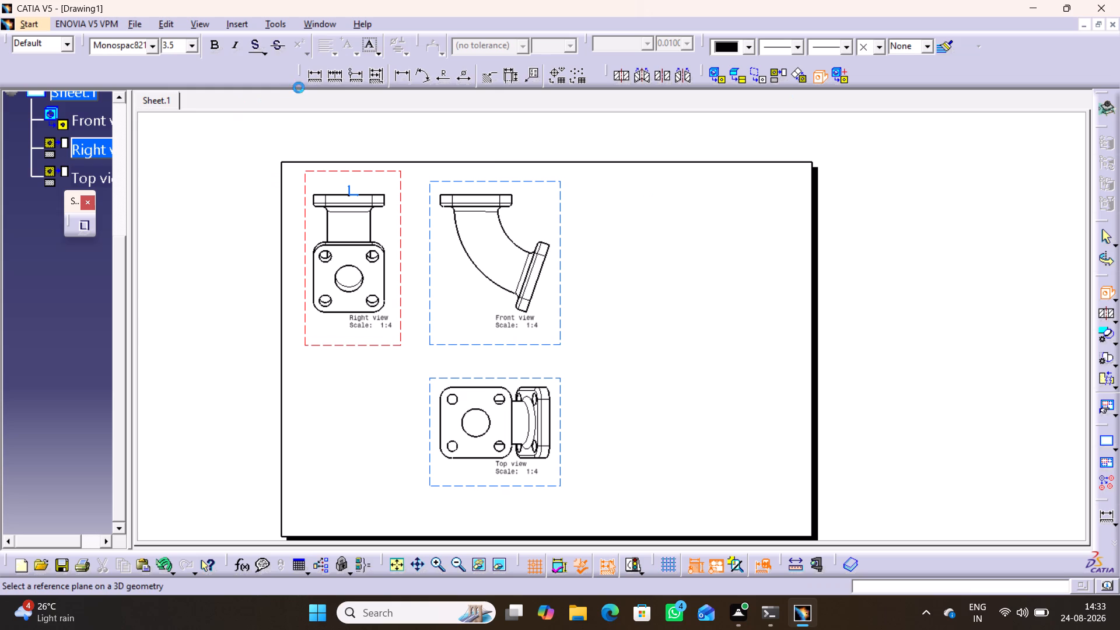
{"action": "left_click", "coordinate": [325, 23]}
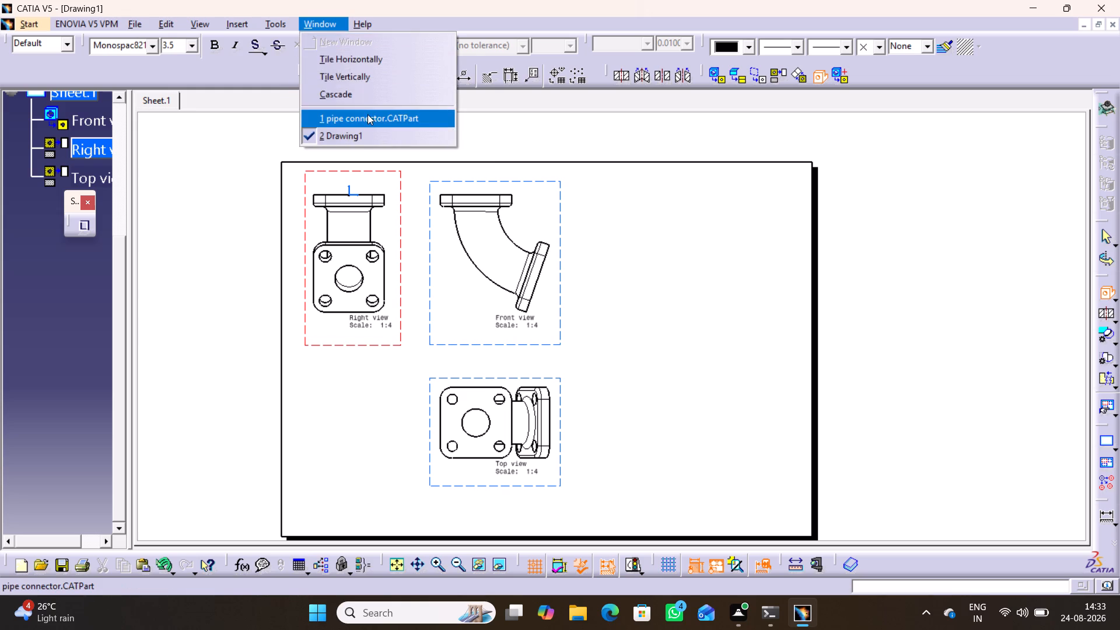
{"action": "left_click", "coordinate": [367, 114]}
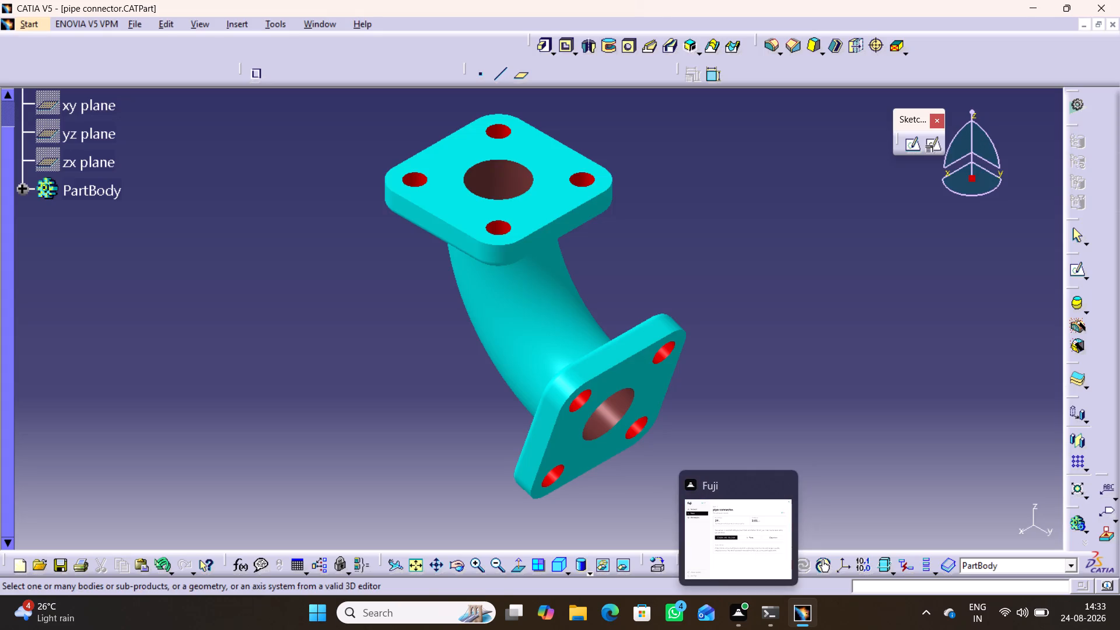
{"action": "left_click", "coordinate": [453, 232]}
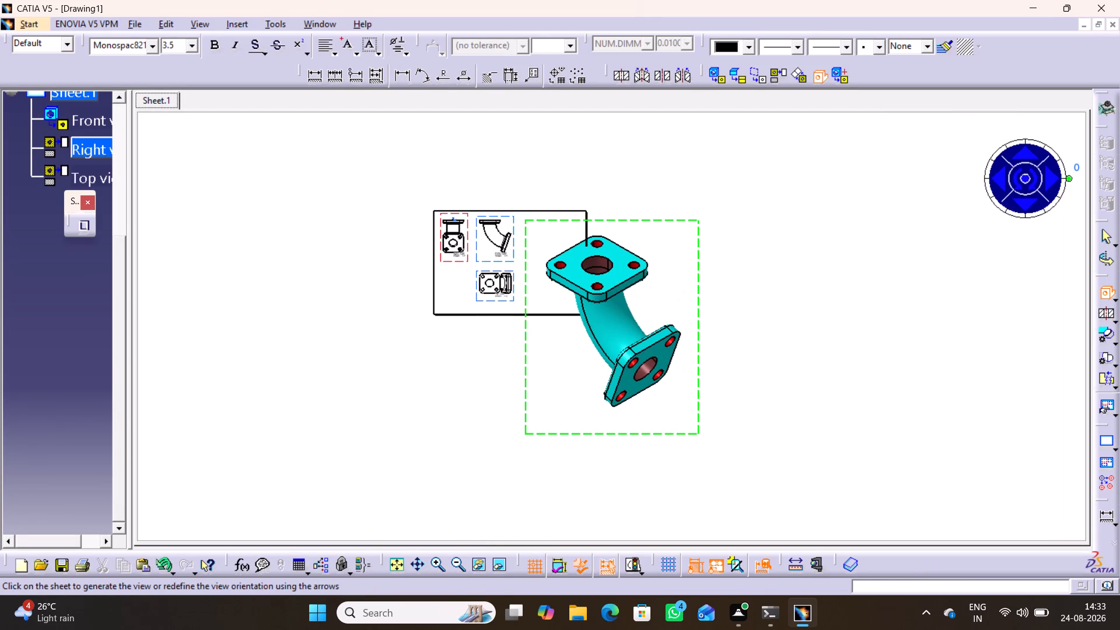
{"action": "left_click_drag", "start_coordinate": [694, 226], "coordinate": [806, 188]}
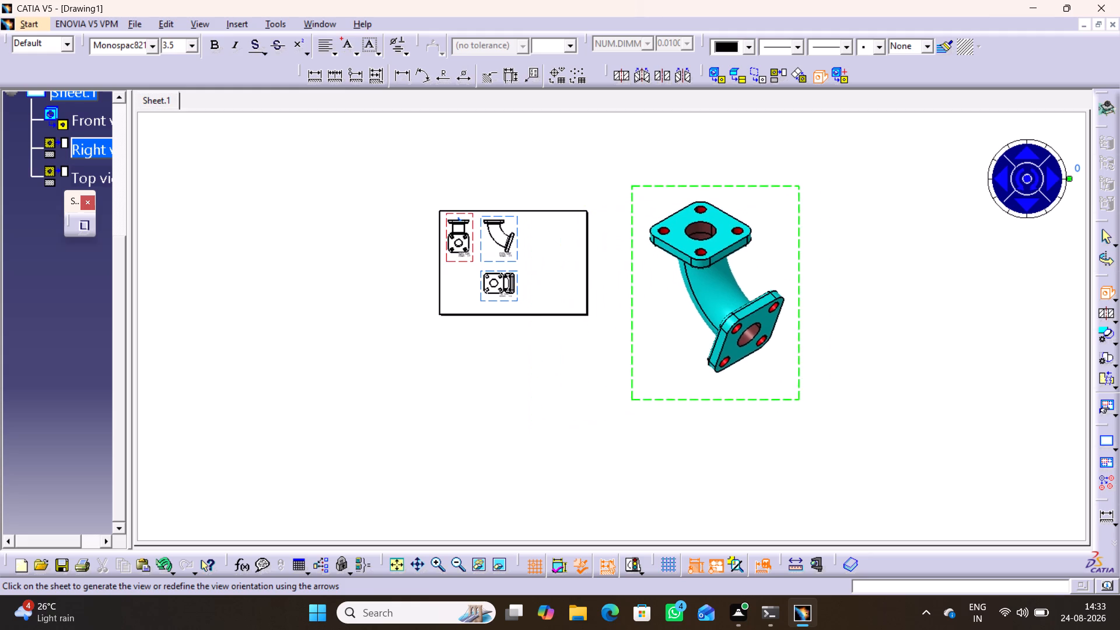
{"action": "left_click_drag", "start_coordinate": [806, 188], "coordinate": [785, 192]}
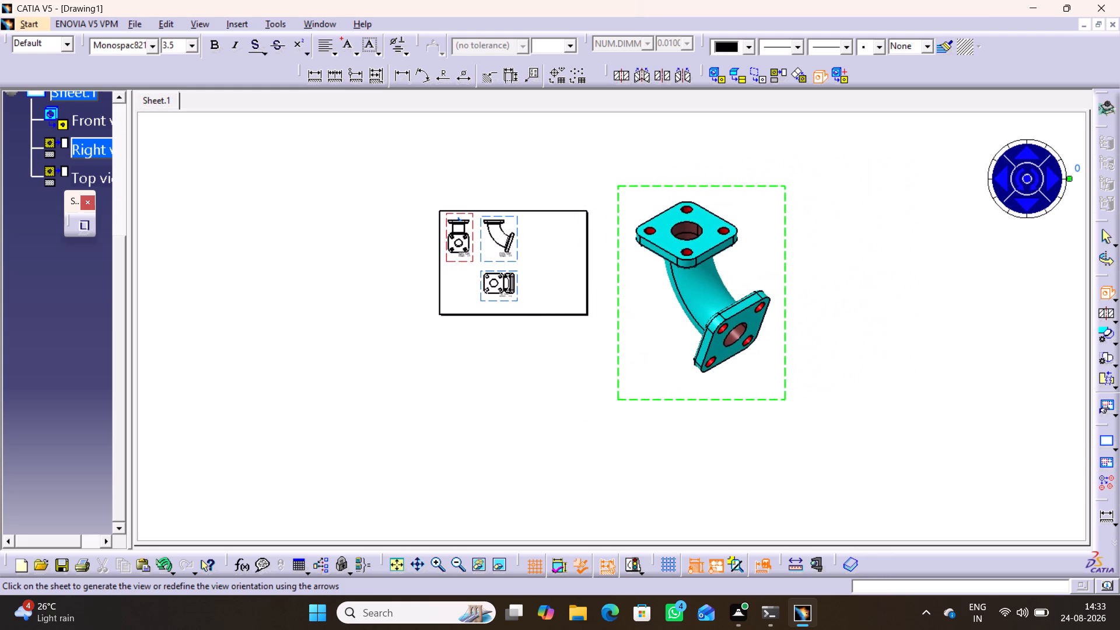
{"action": "left_click_drag", "start_coordinate": [785, 192], "coordinate": [740, 197]}
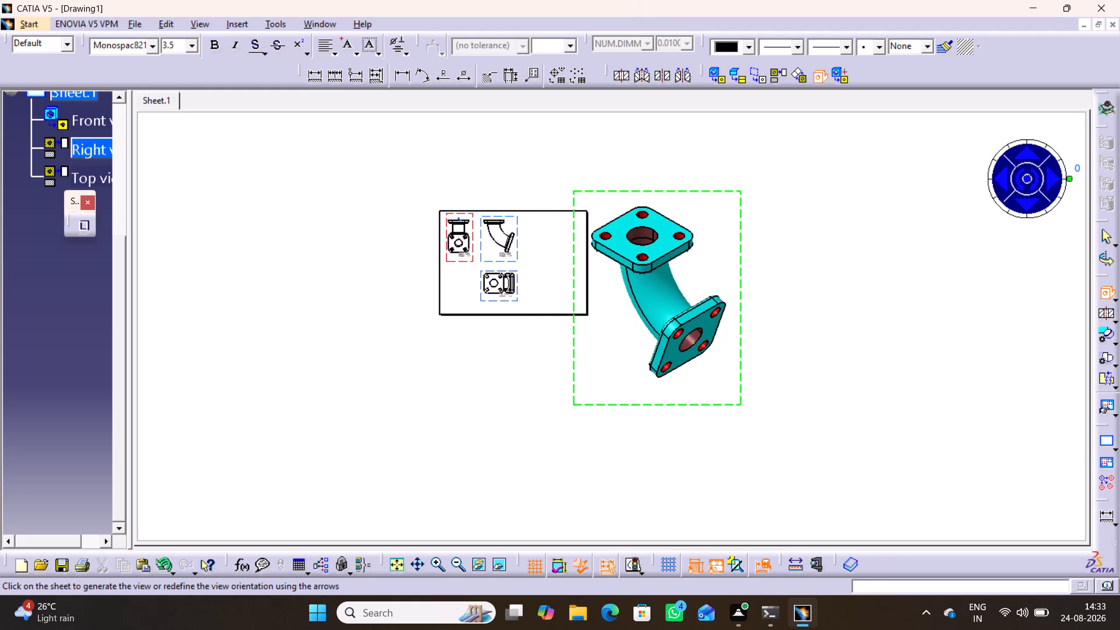
{"action": "right_click", "coordinate": [738, 222]}
{"action": "left_click", "coordinate": [735, 225]}
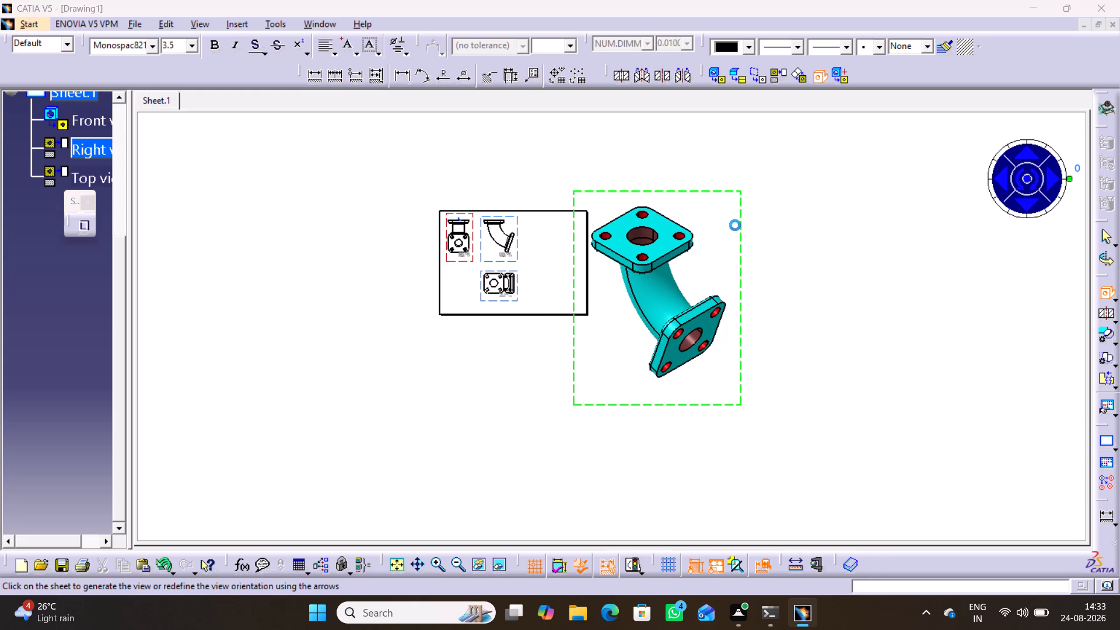
Enter a scale of 1:4 in the isometric view's properties.
{"action": "right_click", "coordinate": [733, 229]}
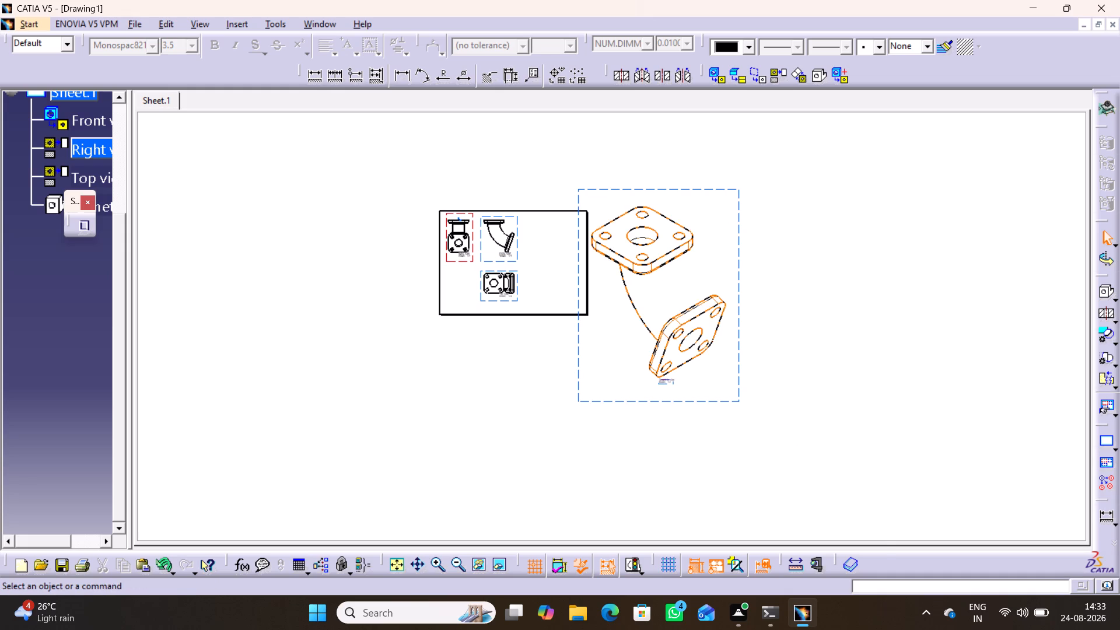
{"action": "right_click", "coordinate": [738, 246]}
{"action": "left_click", "coordinate": [790, 327]}
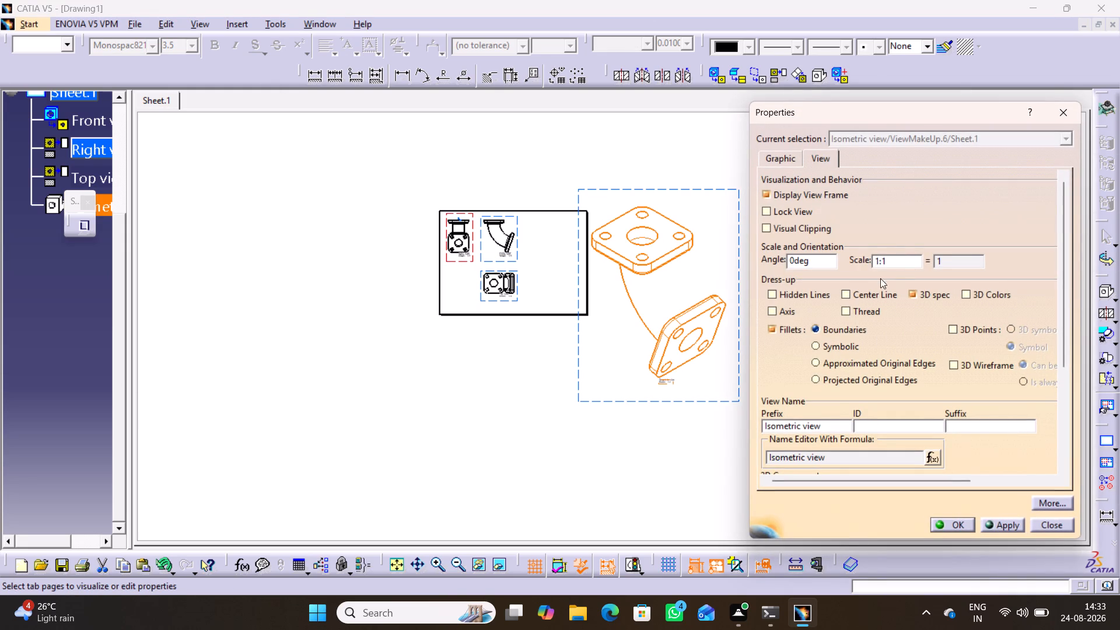
{"action": "left_click", "coordinate": [895, 261]}
{"action": "key", "text": "BackSpace"}
{"action": "key", "text": "4"}
{"action": "left_click", "coordinate": [681, 477]}
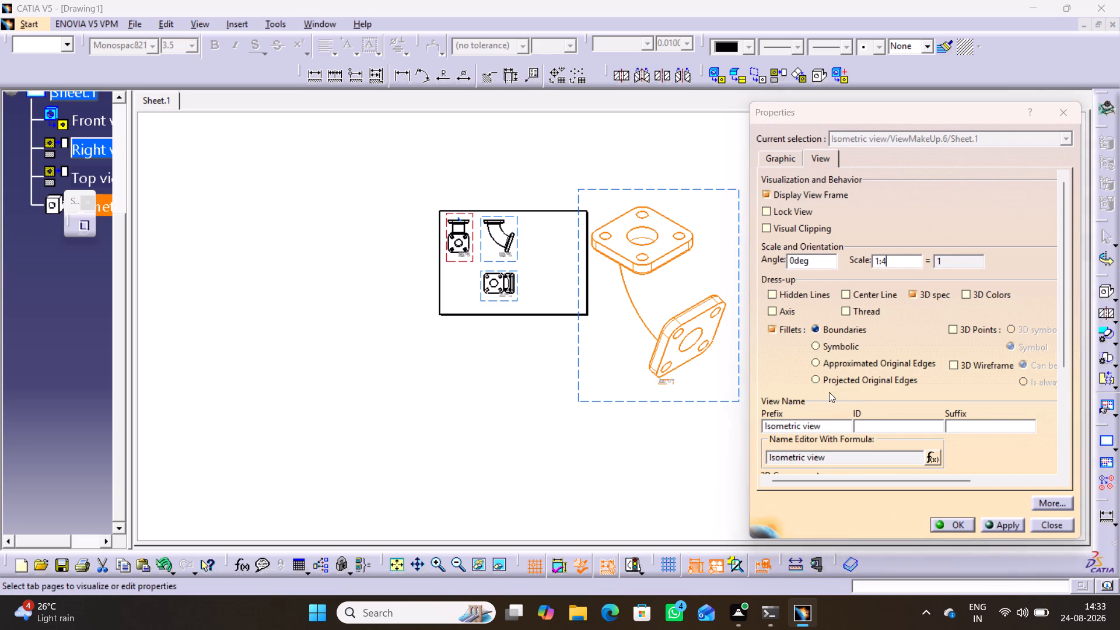
Switch the isometric view's generation mode to Raster with Shading and apply it together with the entered scale.
{"action": "left_click_drag", "start_coordinate": [1063, 283], "coordinate": [1069, 466]}
{"action": "left_click", "coordinate": [986, 399]}
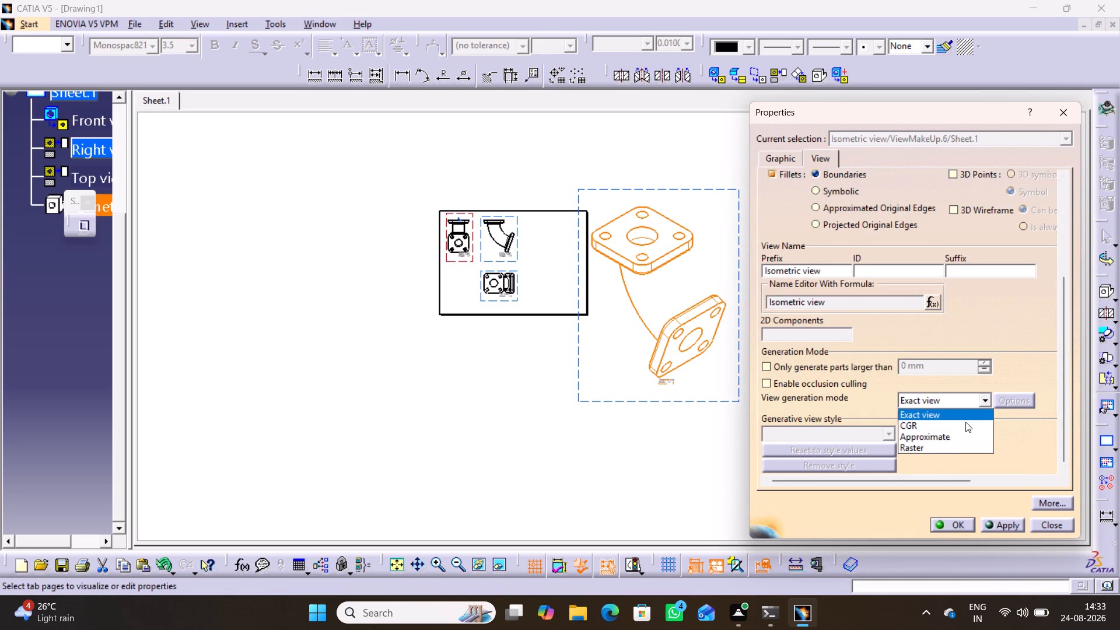
{"action": "left_click", "coordinate": [942, 446]}
{"action": "left_click", "coordinate": [1021, 400]}
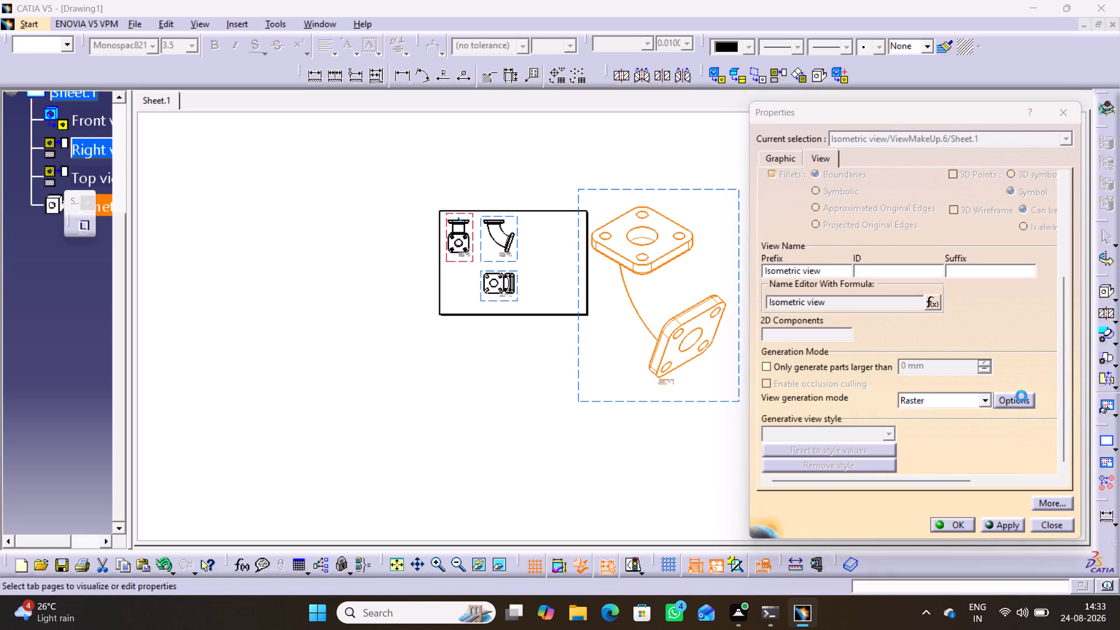
{"action": "left_click", "coordinate": [1015, 442]}
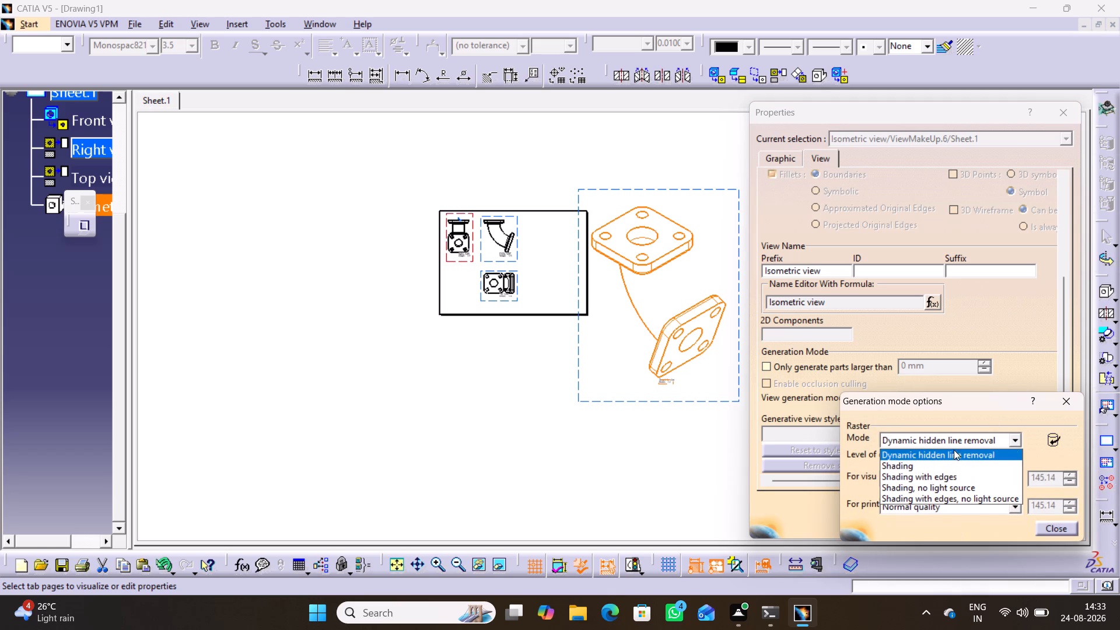
{"action": "left_click", "coordinate": [939, 460]}
{"action": "left_click", "coordinate": [1058, 529]}
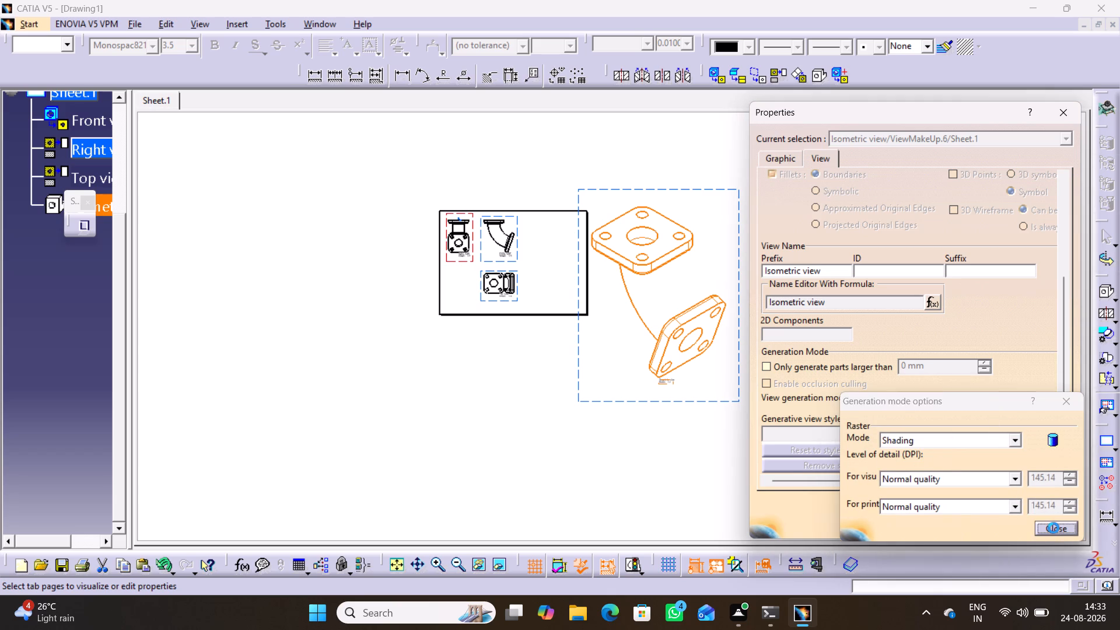
{"action": "left_click", "coordinate": [1003, 524]}
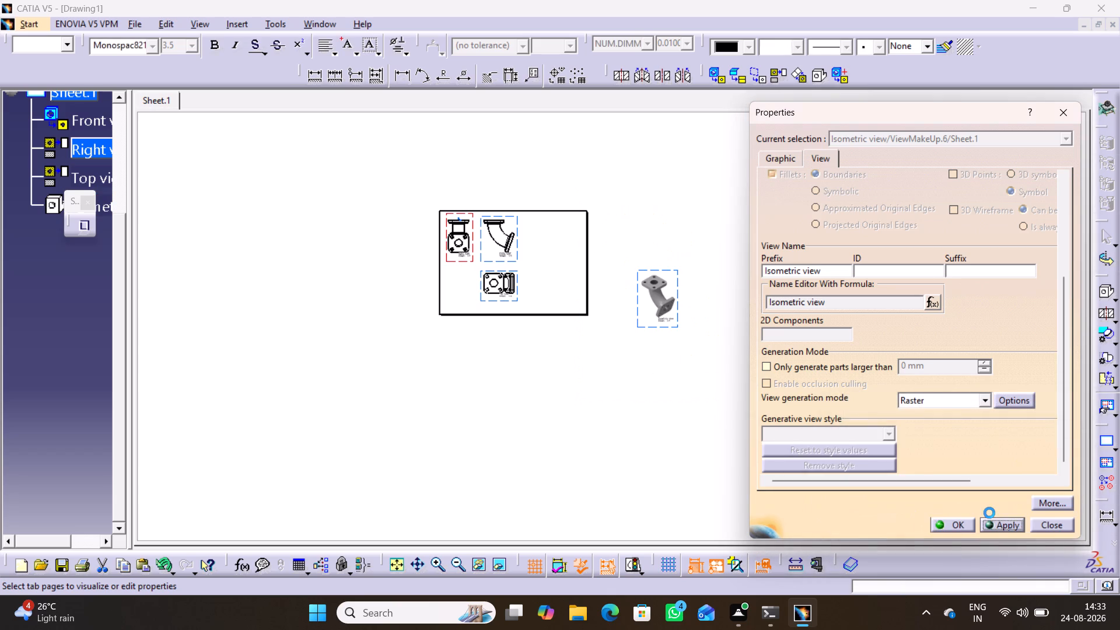
{"action": "left_click", "coordinate": [960, 523]}
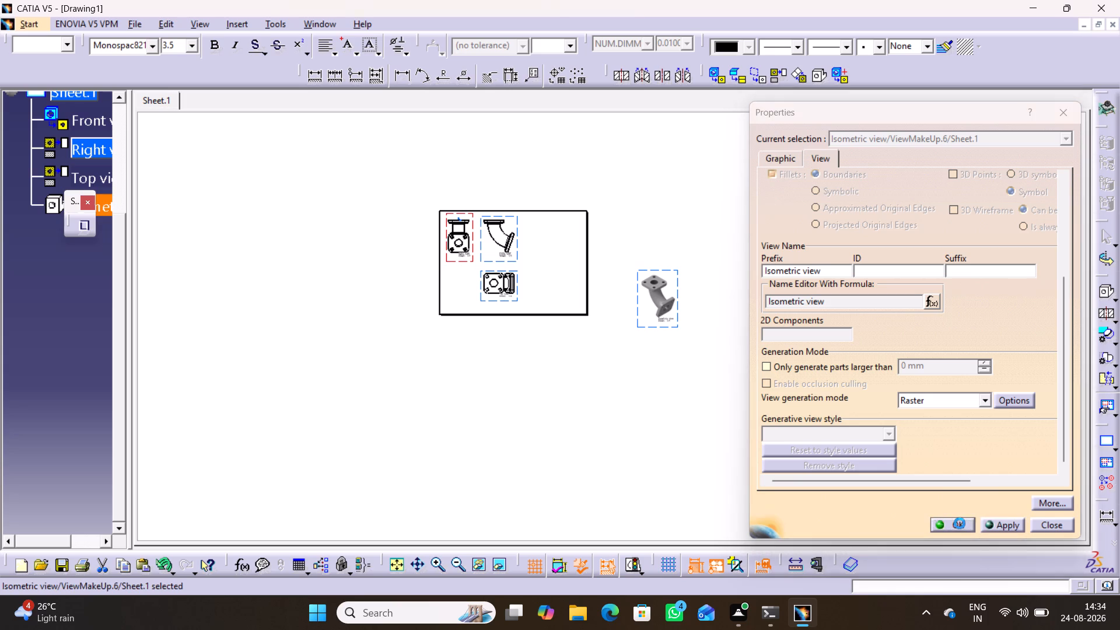
Set the isometric view's scale to 1:3 in its properties.
{"action": "left_click", "coordinate": [679, 328]}
{"action": "right_click", "coordinate": [671, 327]}
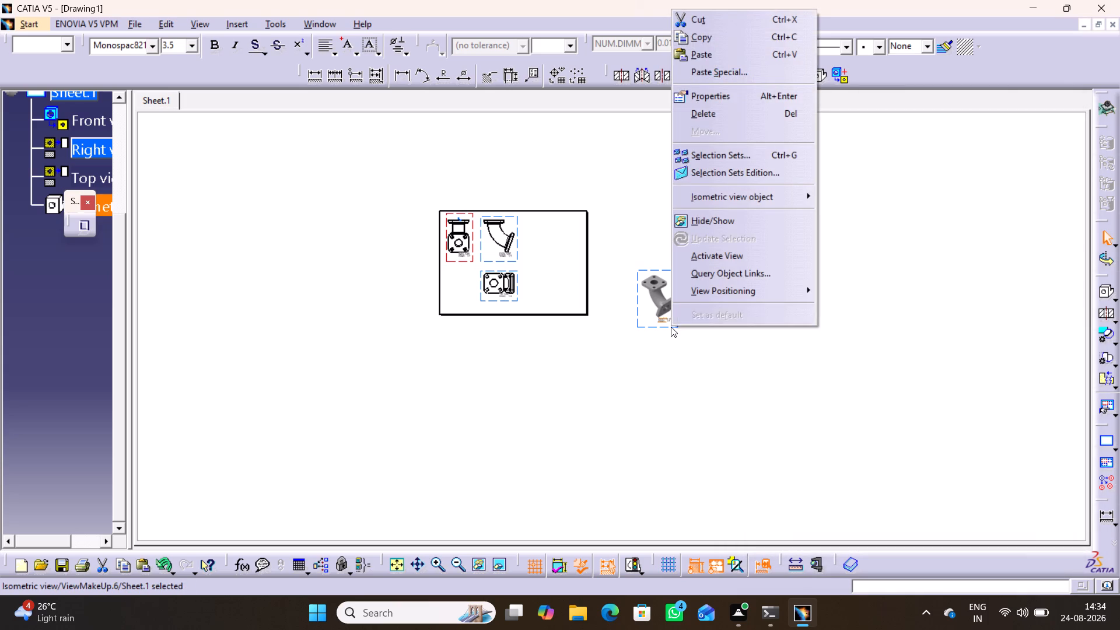
{"action": "left_click", "coordinate": [748, 101]}
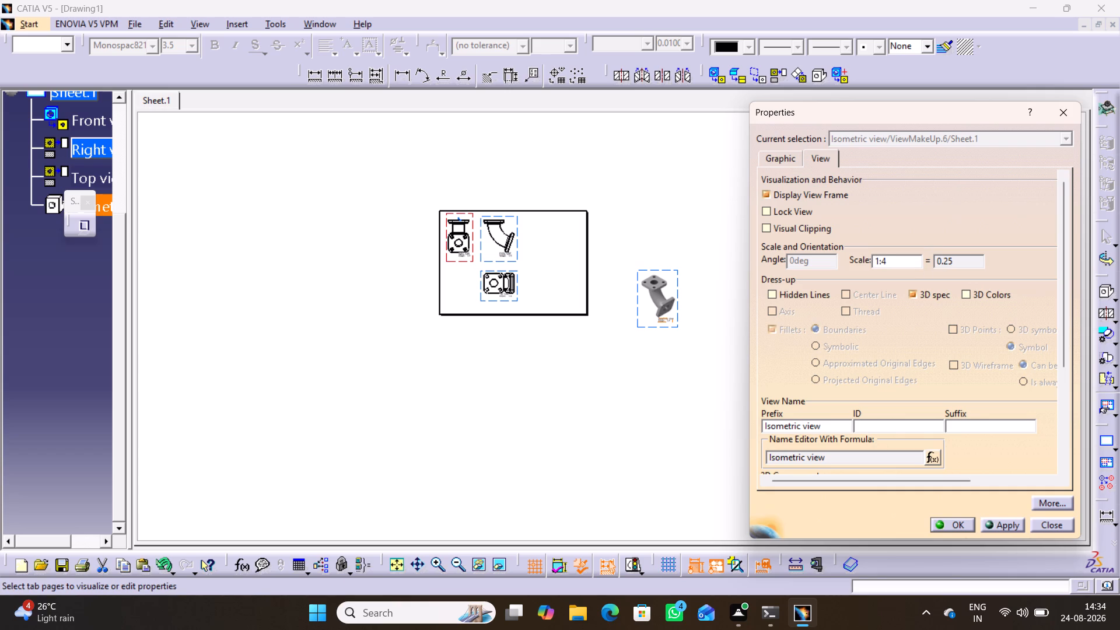
{"action": "left_click", "coordinate": [892, 257]}
{"action": "key", "text": "BackSpace"}
{"action": "key", "text": "3"}
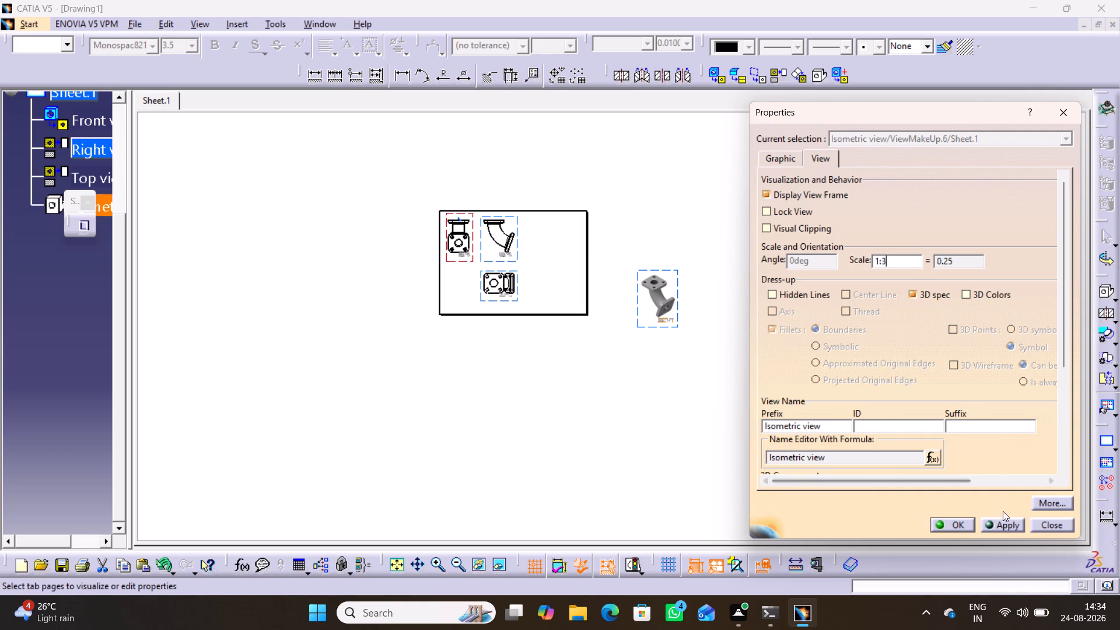
{"action": "left_click", "coordinate": [1005, 522]}
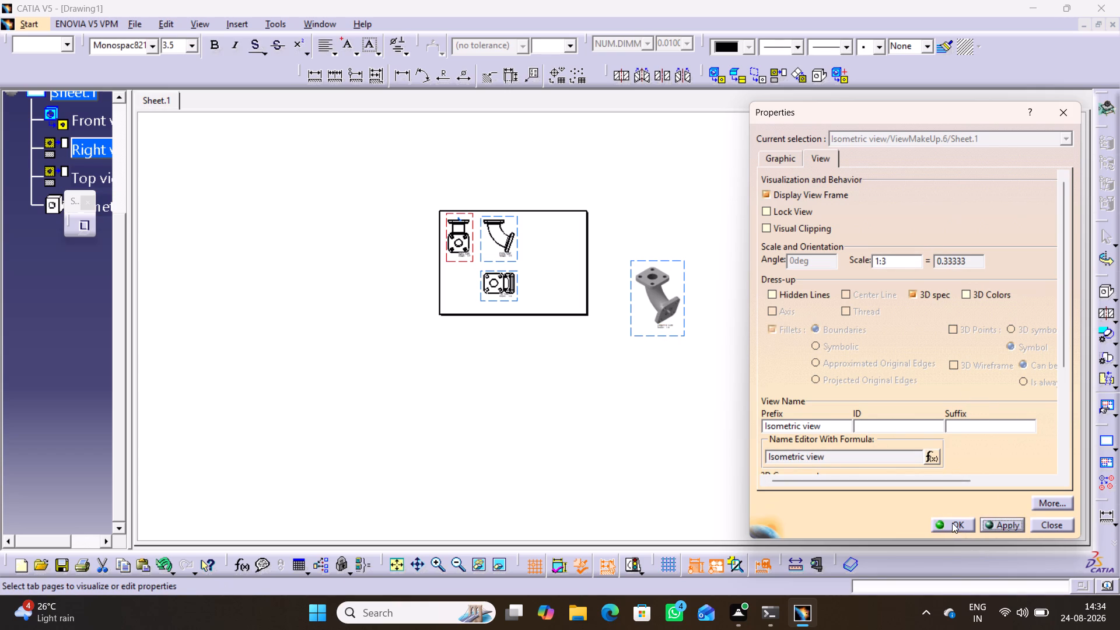
{"action": "left_click", "coordinate": [952, 522]}
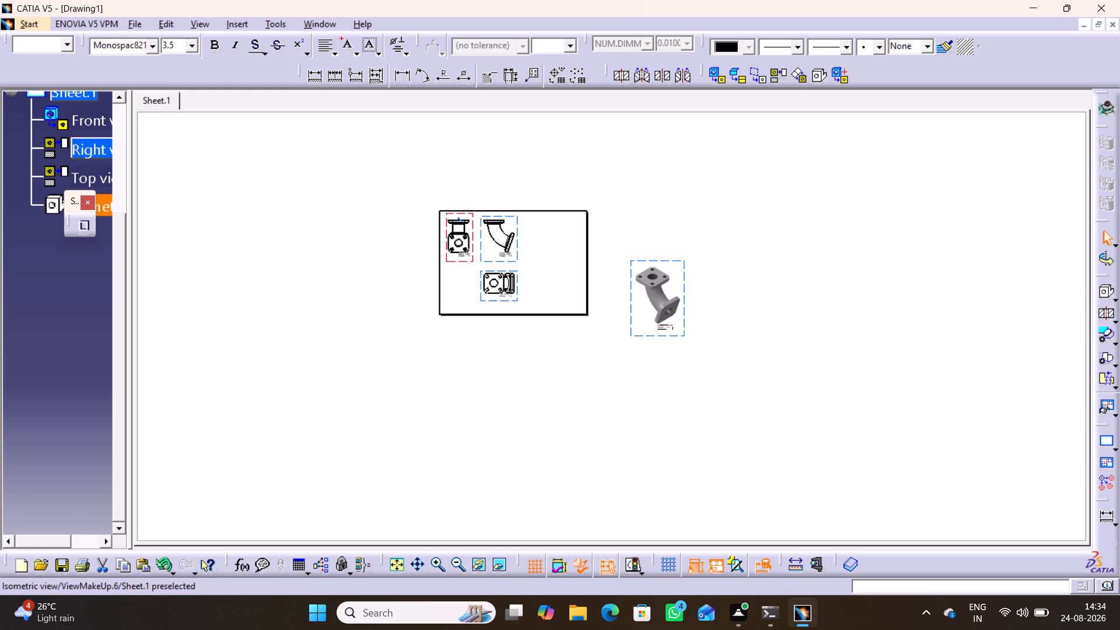
Move the isometric view inside the sheet border, beside the front view.
{"action": "left_click_drag", "start_coordinate": [633, 336], "coordinate": [531, 290]}
{"action": "left_click", "coordinate": [540, 382]}
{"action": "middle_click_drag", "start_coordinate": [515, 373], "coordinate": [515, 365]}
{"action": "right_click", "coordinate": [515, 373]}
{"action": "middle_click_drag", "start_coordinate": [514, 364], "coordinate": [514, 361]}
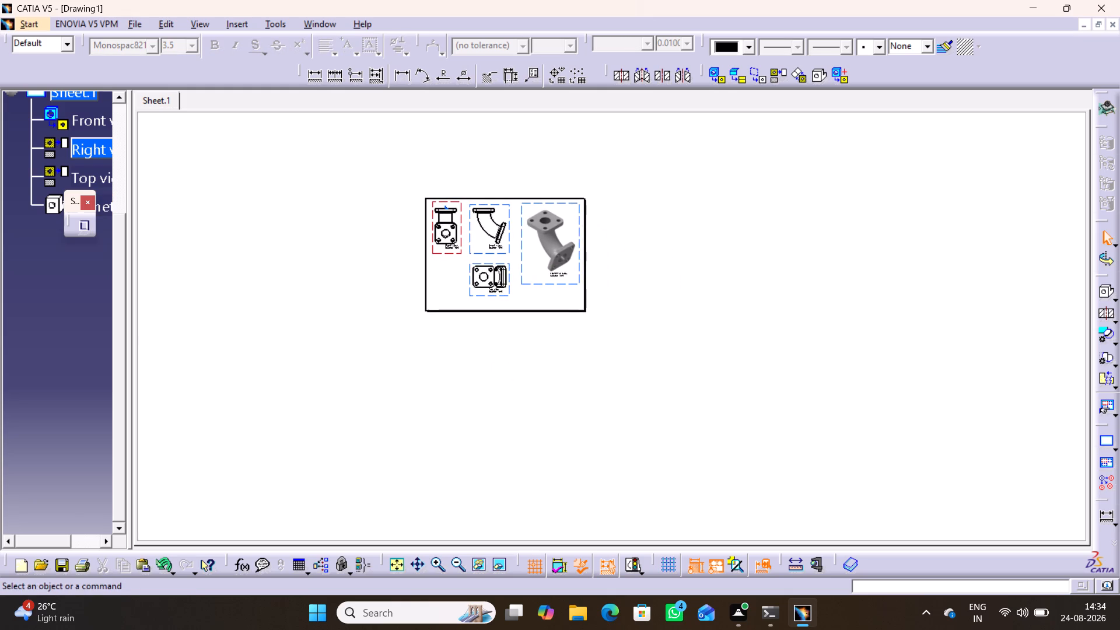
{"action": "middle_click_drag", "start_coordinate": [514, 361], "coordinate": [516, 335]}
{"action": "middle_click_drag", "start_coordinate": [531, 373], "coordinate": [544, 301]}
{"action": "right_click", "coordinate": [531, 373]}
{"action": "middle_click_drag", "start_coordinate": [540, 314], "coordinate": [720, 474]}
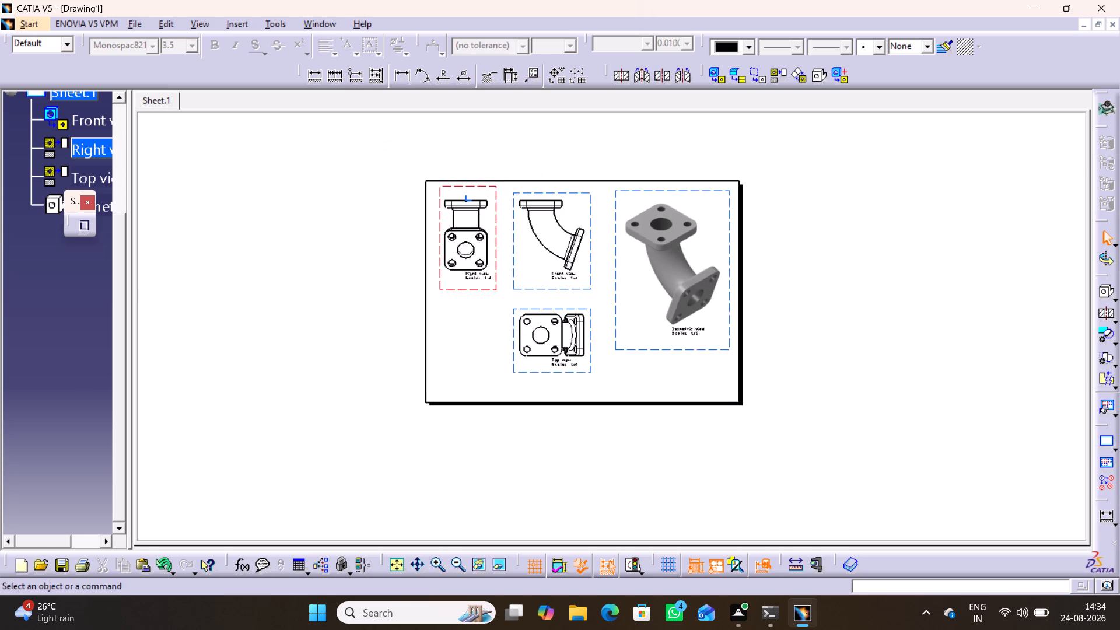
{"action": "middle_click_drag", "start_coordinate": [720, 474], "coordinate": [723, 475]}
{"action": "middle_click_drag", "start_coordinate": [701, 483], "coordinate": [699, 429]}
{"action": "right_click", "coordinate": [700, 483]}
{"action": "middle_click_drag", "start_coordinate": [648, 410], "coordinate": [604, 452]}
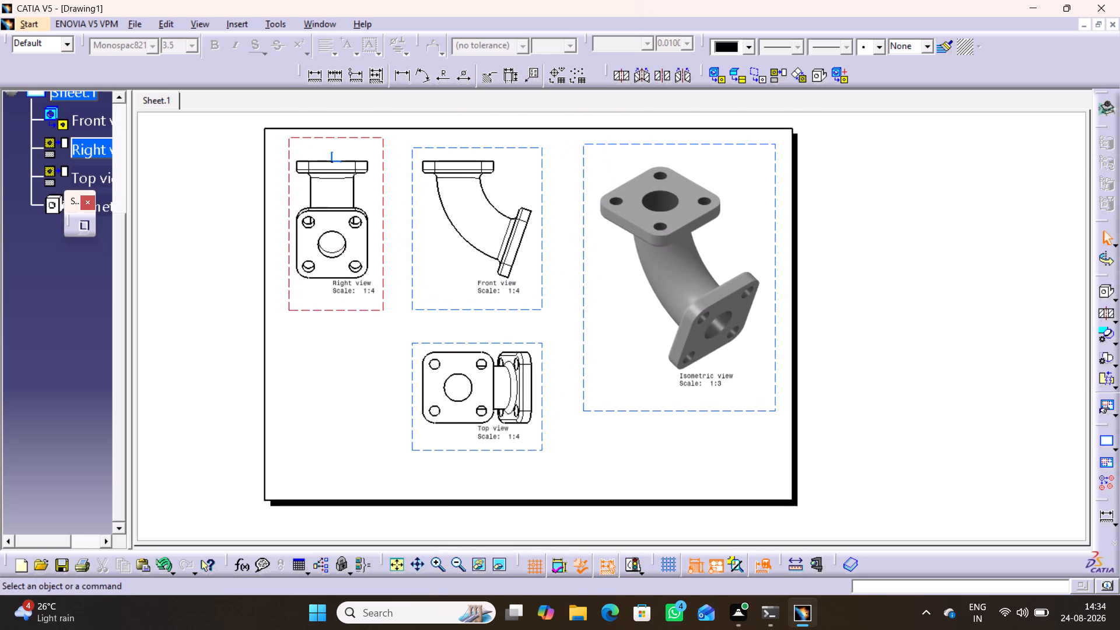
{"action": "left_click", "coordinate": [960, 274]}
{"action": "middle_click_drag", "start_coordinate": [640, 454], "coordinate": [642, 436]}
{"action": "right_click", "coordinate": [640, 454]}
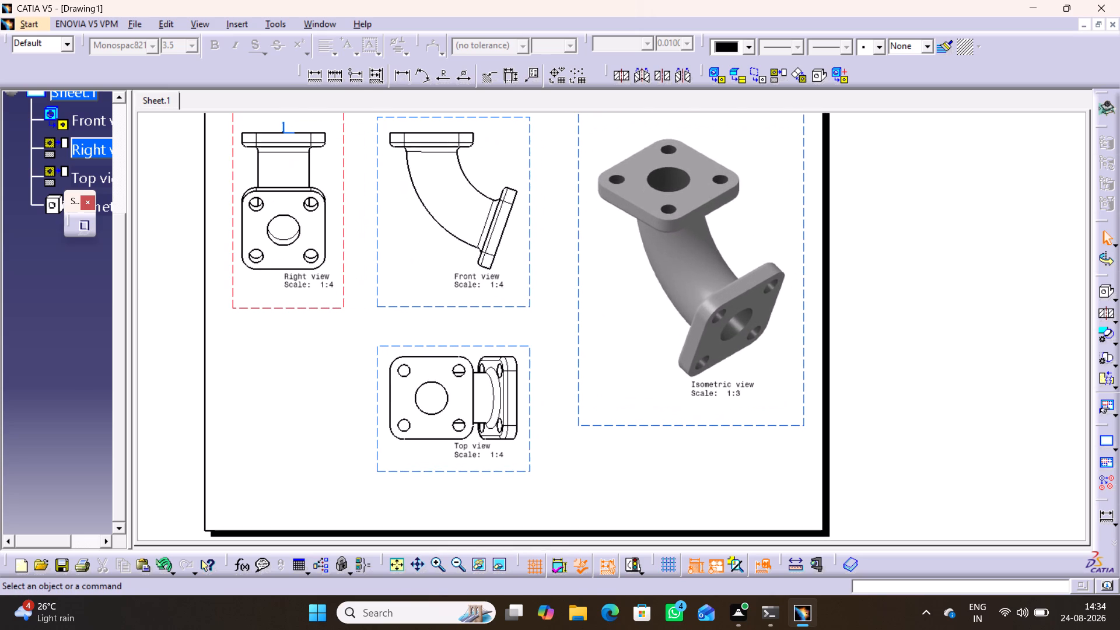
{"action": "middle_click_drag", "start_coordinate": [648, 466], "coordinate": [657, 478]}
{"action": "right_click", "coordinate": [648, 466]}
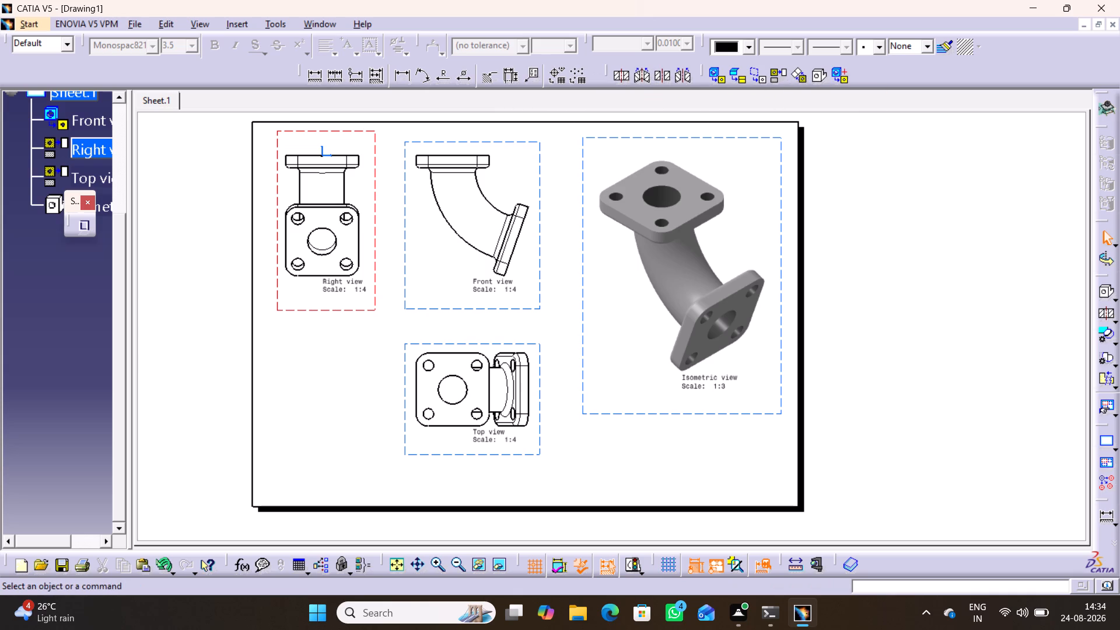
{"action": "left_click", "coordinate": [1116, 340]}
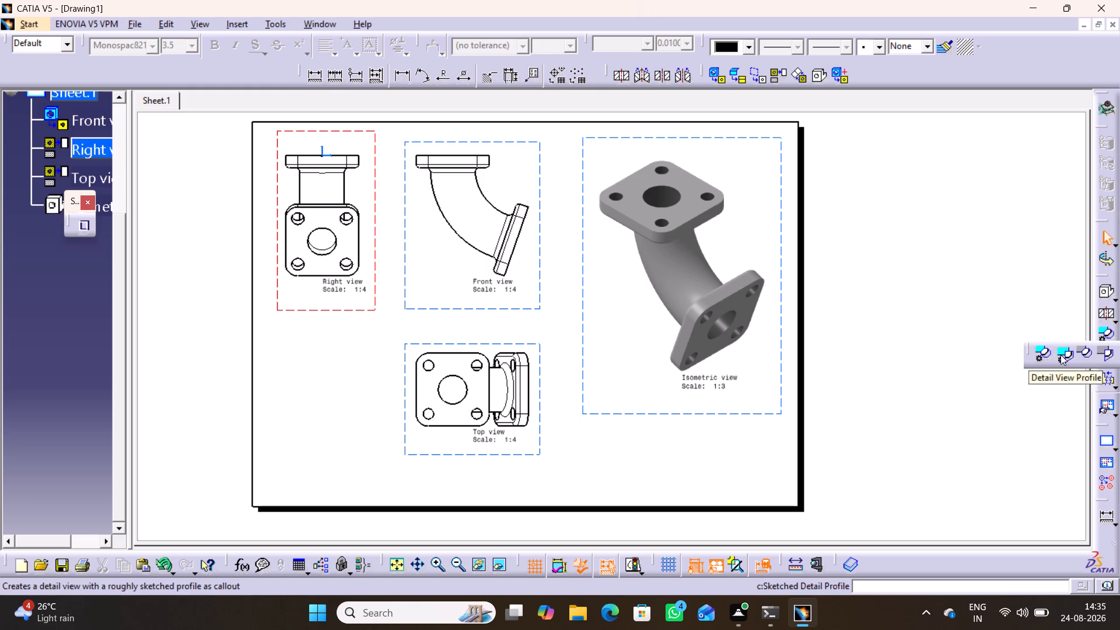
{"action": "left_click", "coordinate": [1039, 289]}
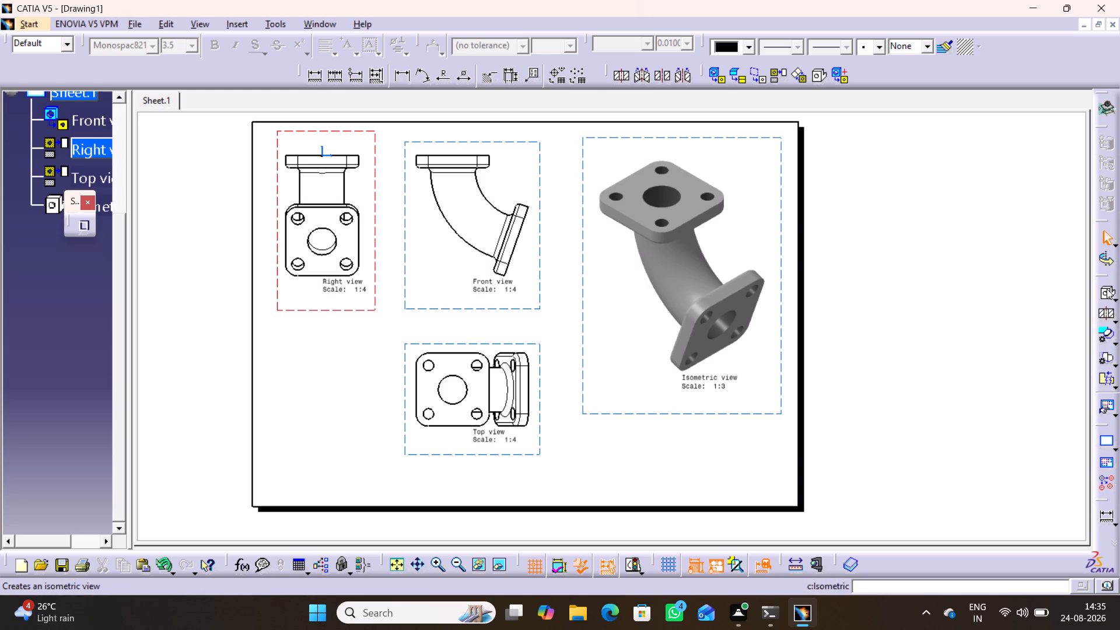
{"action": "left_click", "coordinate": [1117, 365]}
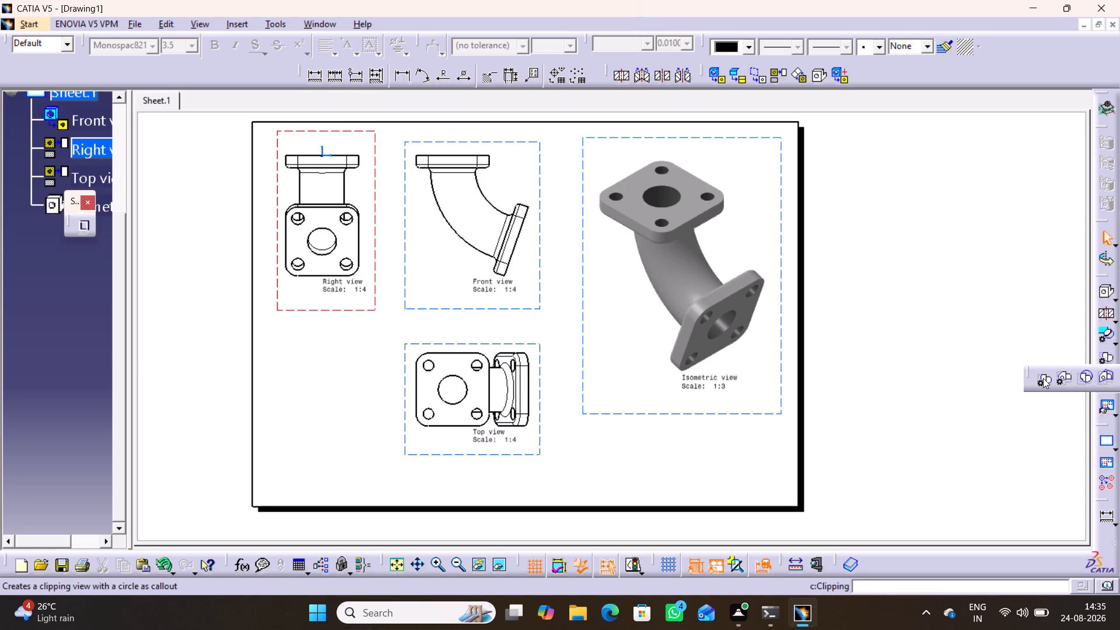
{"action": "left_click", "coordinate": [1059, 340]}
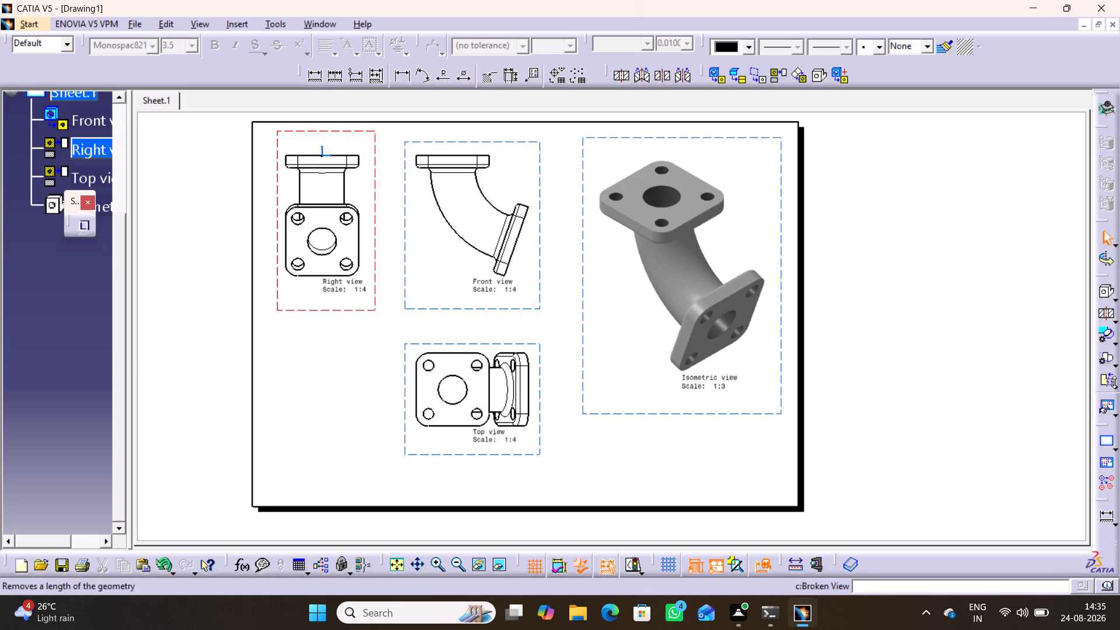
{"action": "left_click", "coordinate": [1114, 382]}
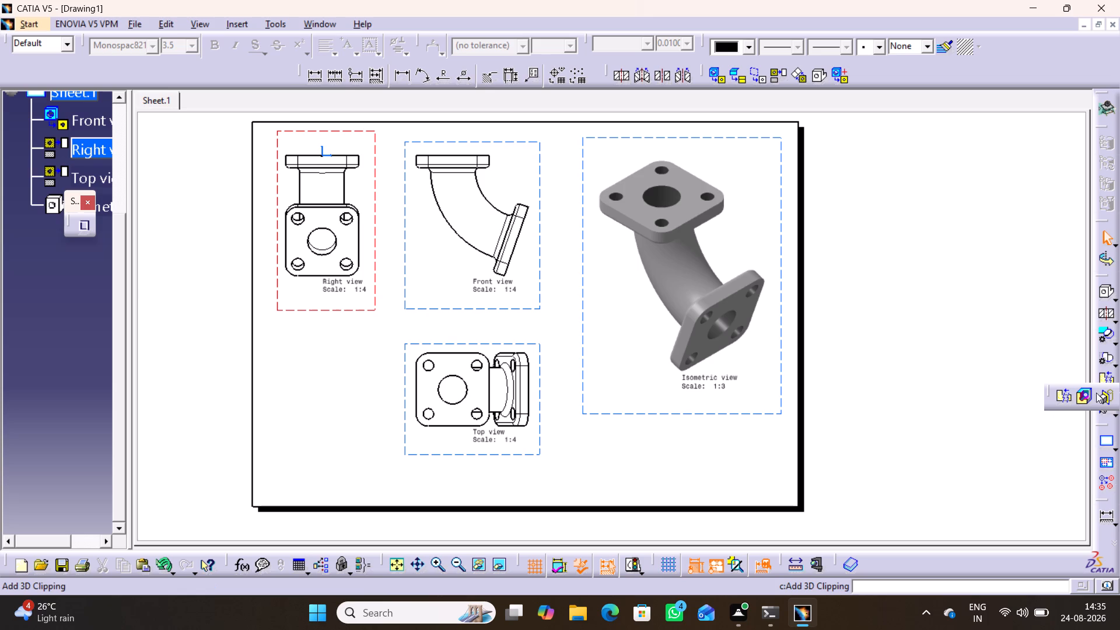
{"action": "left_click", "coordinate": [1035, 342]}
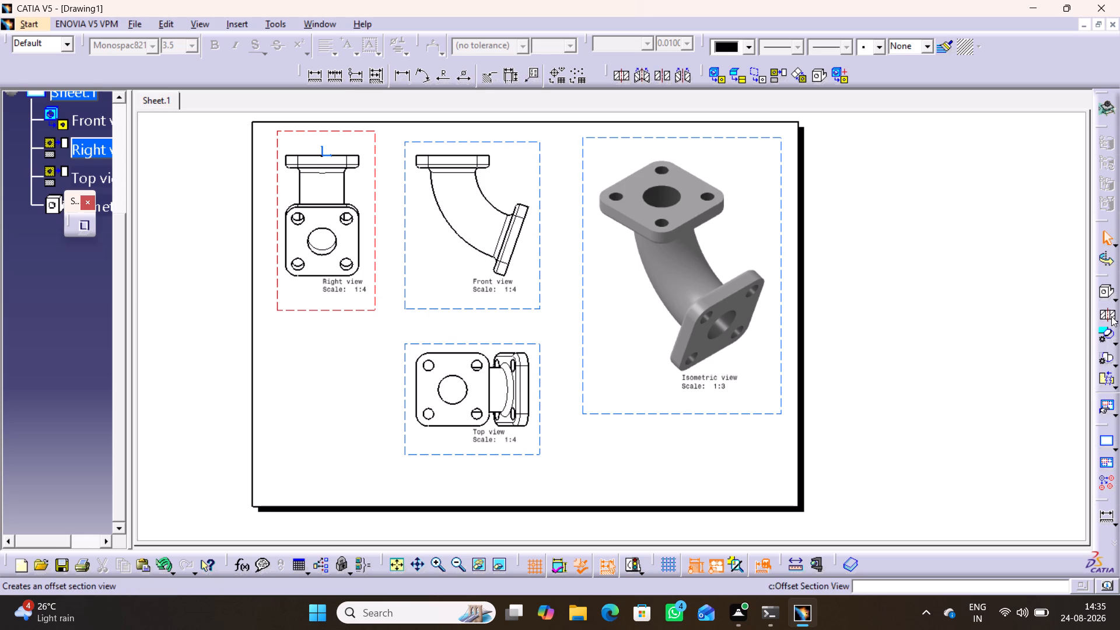
Detach the section view command set and dock it beside the view projection commands above the drawing.
{"action": "left_click", "coordinate": [1111, 316]}
{"action": "left_click", "coordinate": [1059, 293]}
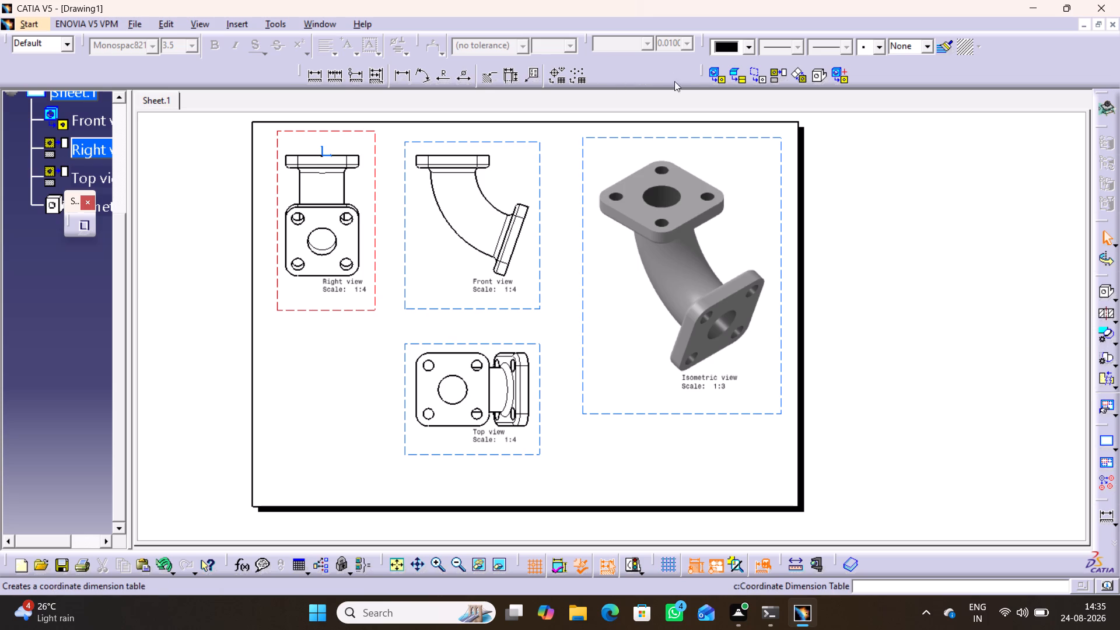
{"action": "left_click", "coordinate": [1115, 317]}
{"action": "left_click_drag", "start_coordinate": [1027, 321], "coordinate": [874, 219]}
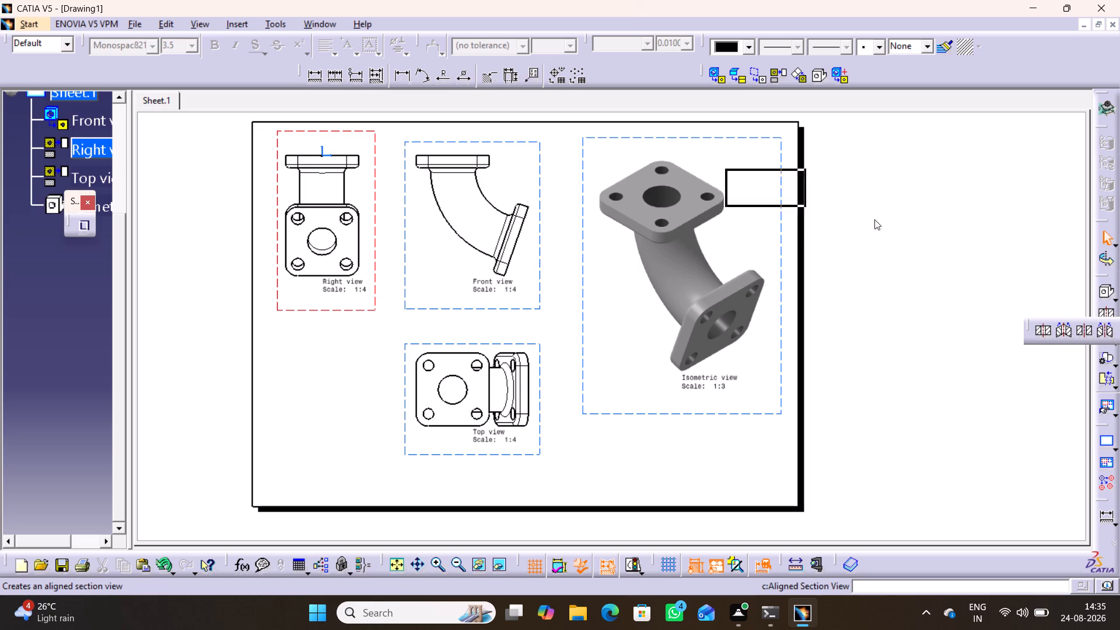
{"action": "left_click_drag", "start_coordinate": [874, 219], "coordinate": [658, 70]}
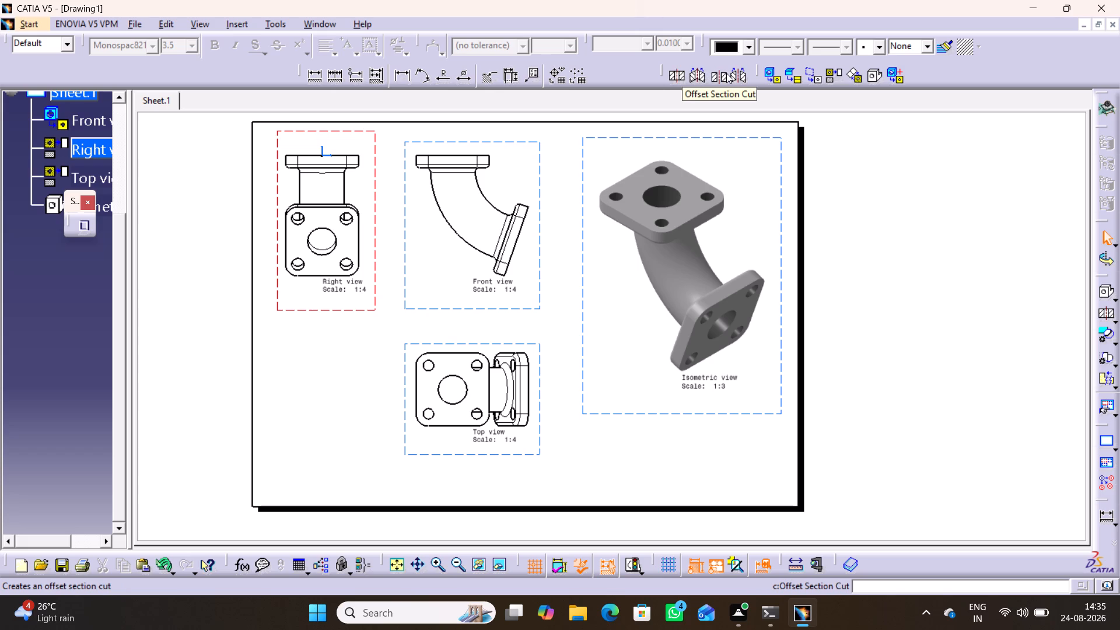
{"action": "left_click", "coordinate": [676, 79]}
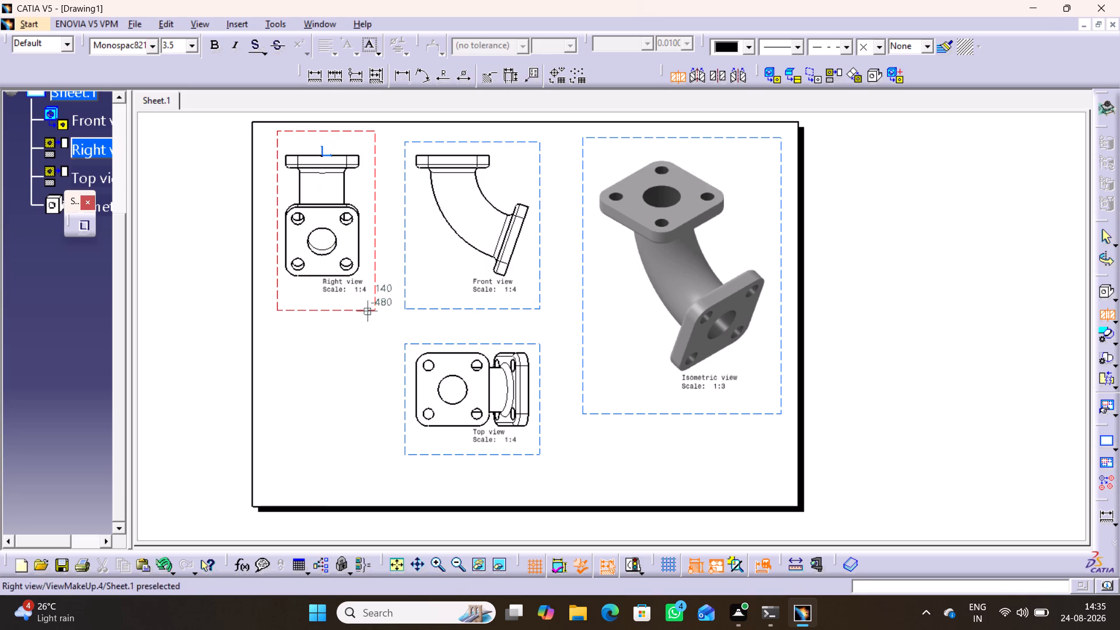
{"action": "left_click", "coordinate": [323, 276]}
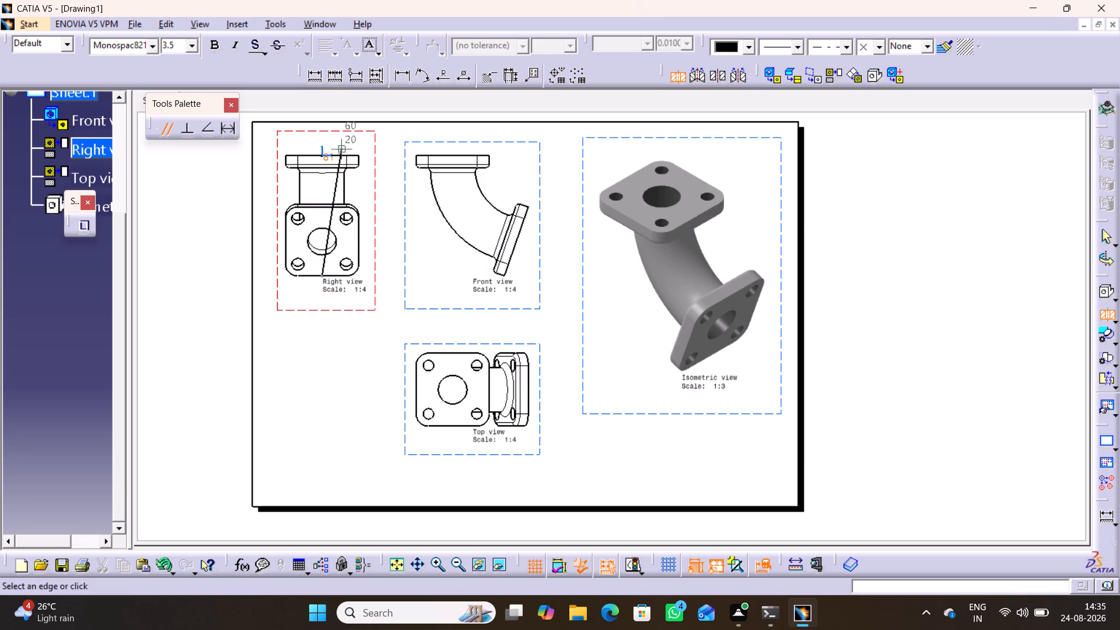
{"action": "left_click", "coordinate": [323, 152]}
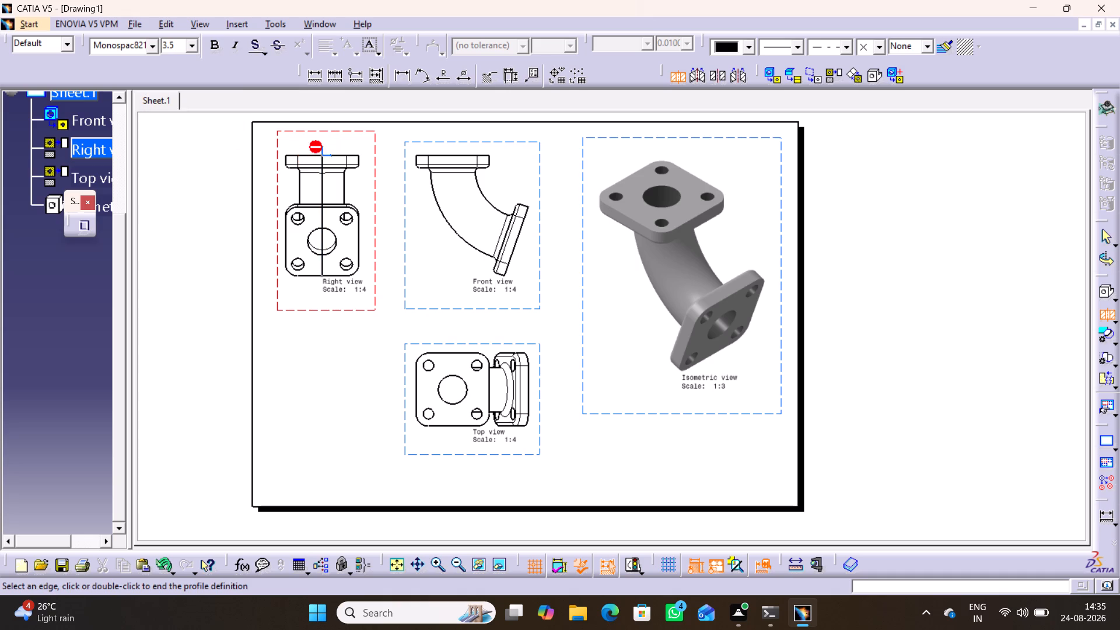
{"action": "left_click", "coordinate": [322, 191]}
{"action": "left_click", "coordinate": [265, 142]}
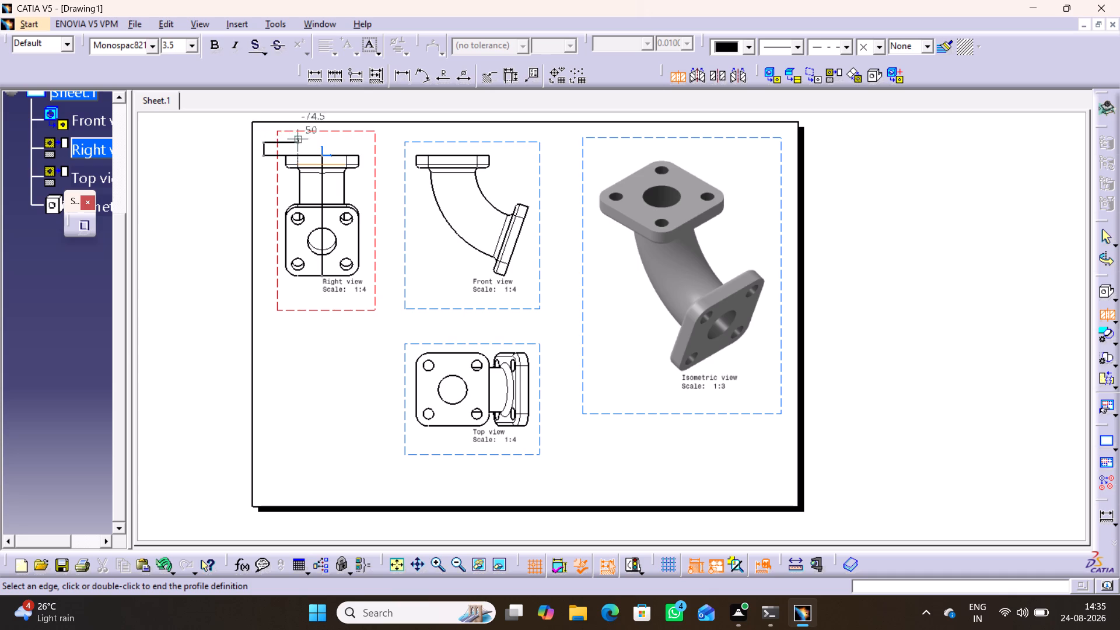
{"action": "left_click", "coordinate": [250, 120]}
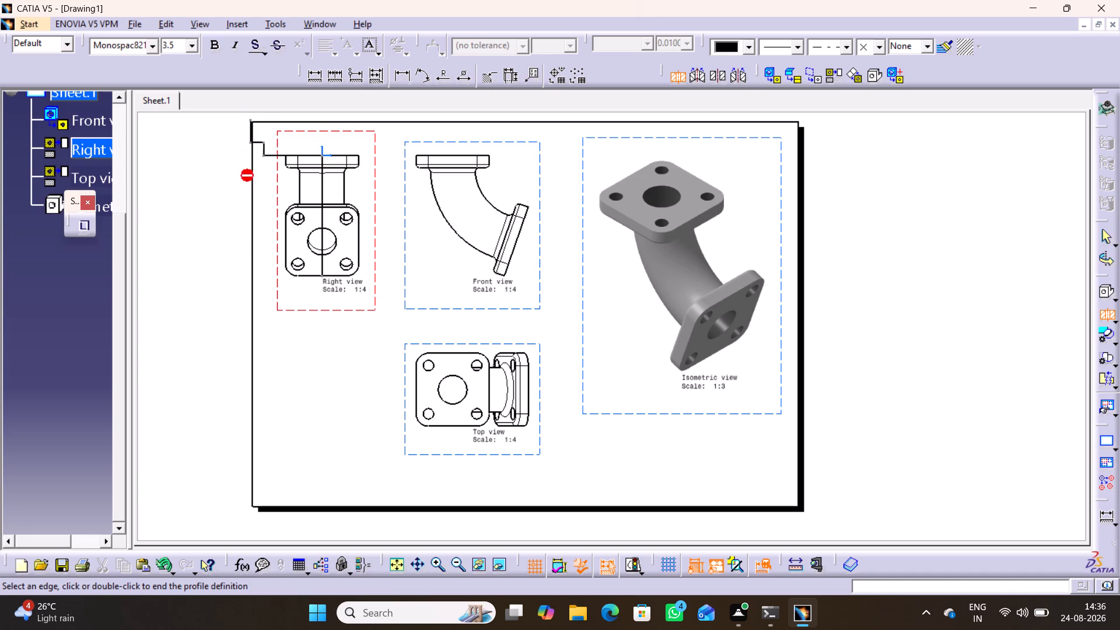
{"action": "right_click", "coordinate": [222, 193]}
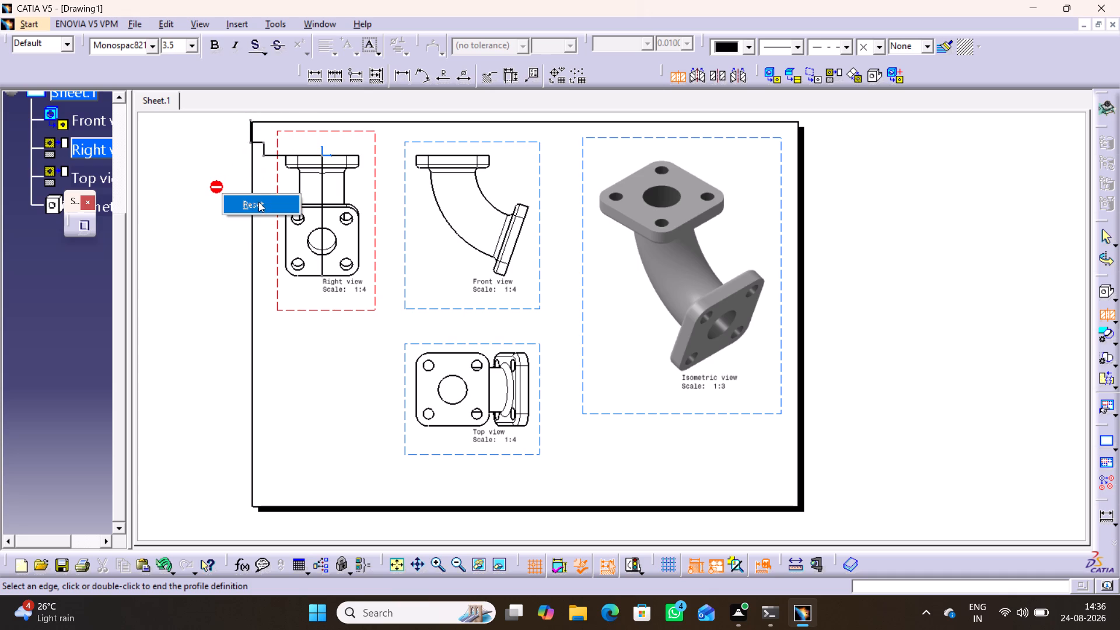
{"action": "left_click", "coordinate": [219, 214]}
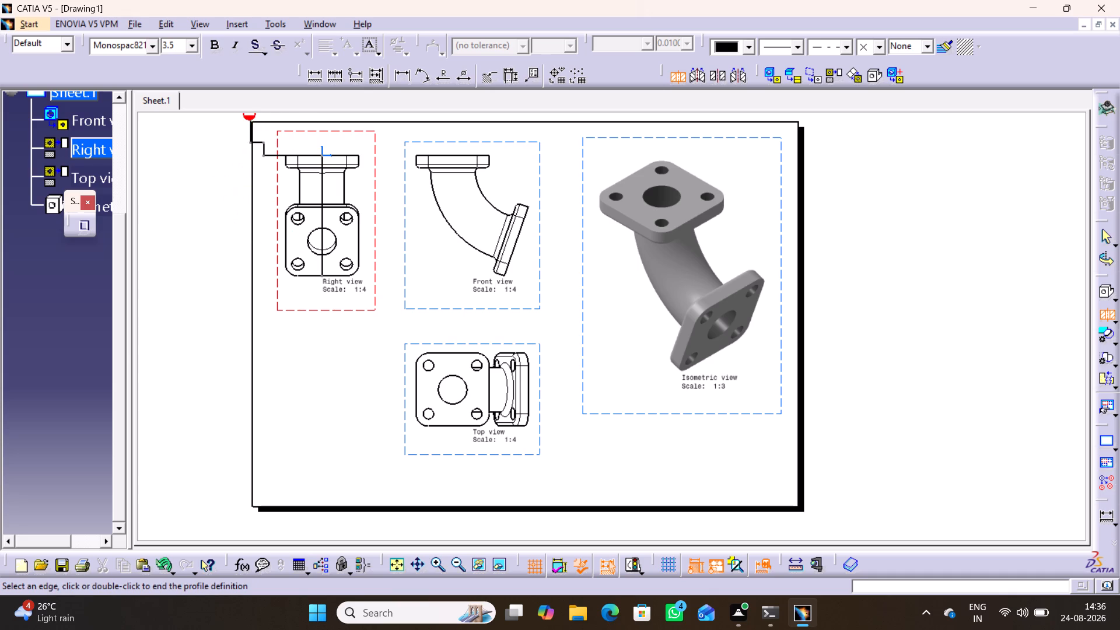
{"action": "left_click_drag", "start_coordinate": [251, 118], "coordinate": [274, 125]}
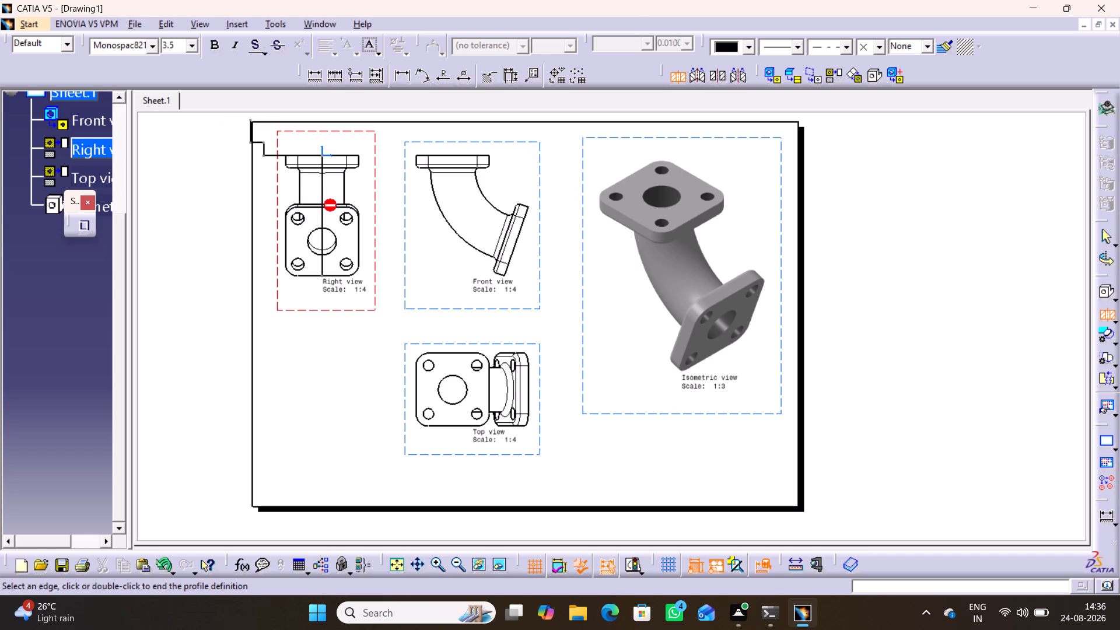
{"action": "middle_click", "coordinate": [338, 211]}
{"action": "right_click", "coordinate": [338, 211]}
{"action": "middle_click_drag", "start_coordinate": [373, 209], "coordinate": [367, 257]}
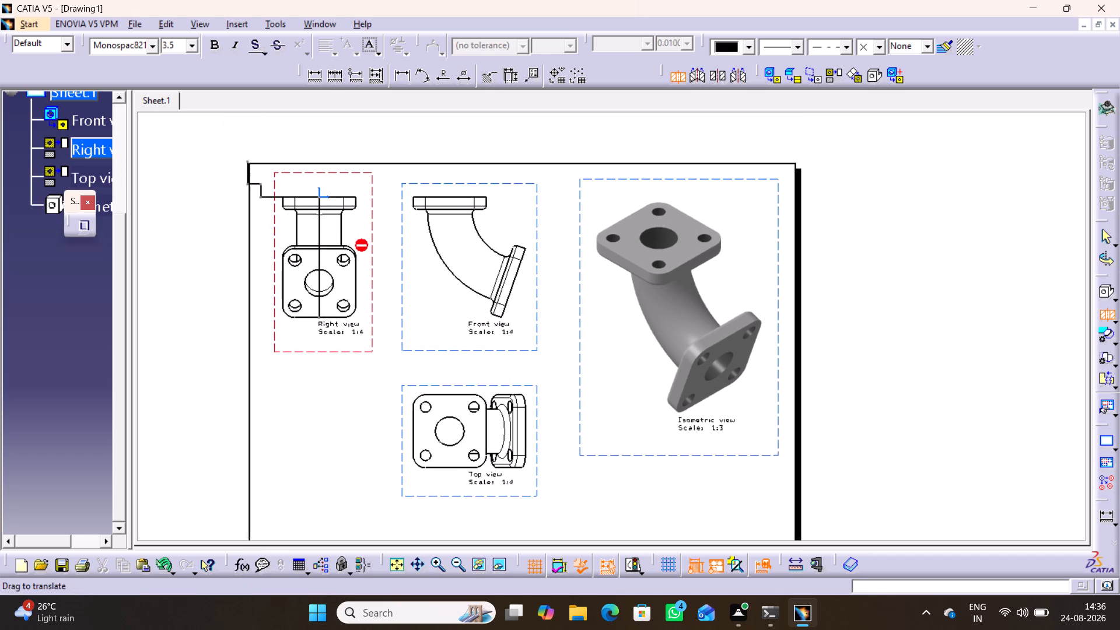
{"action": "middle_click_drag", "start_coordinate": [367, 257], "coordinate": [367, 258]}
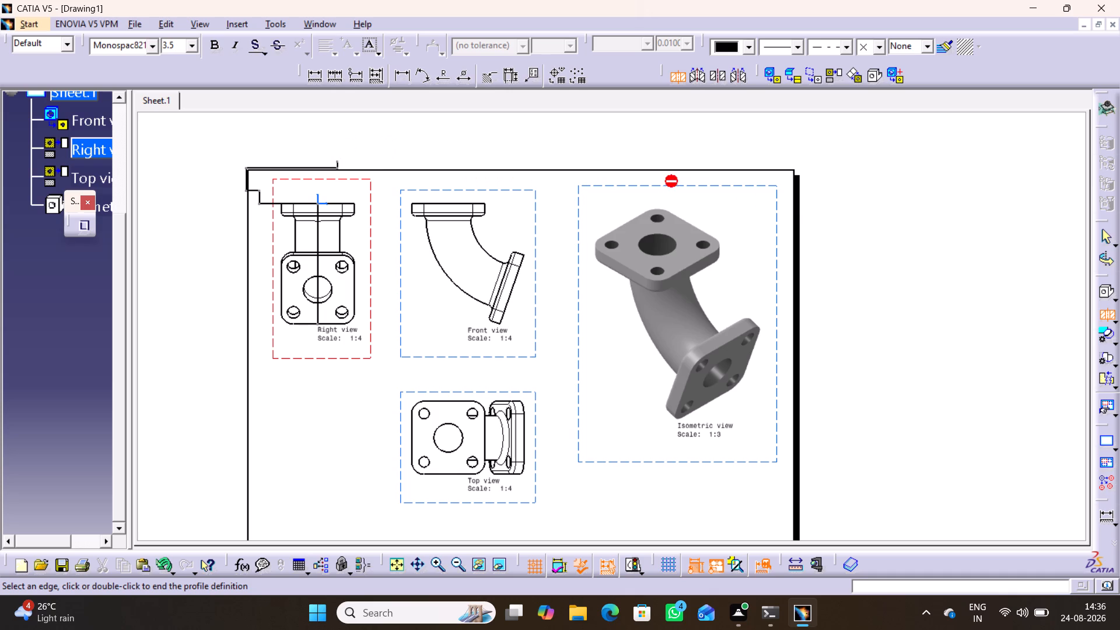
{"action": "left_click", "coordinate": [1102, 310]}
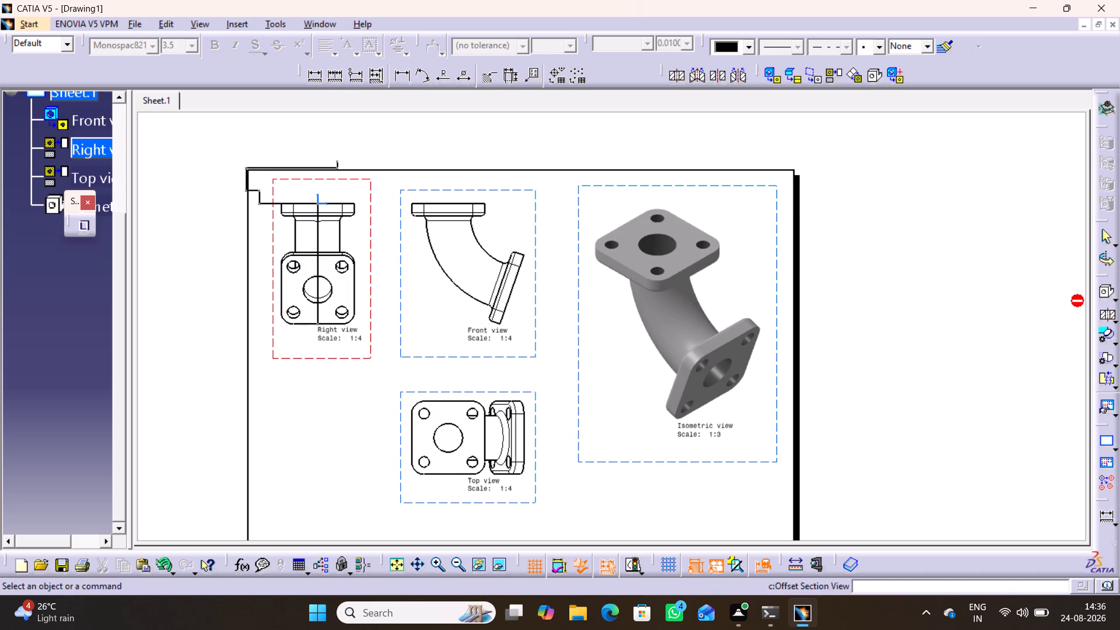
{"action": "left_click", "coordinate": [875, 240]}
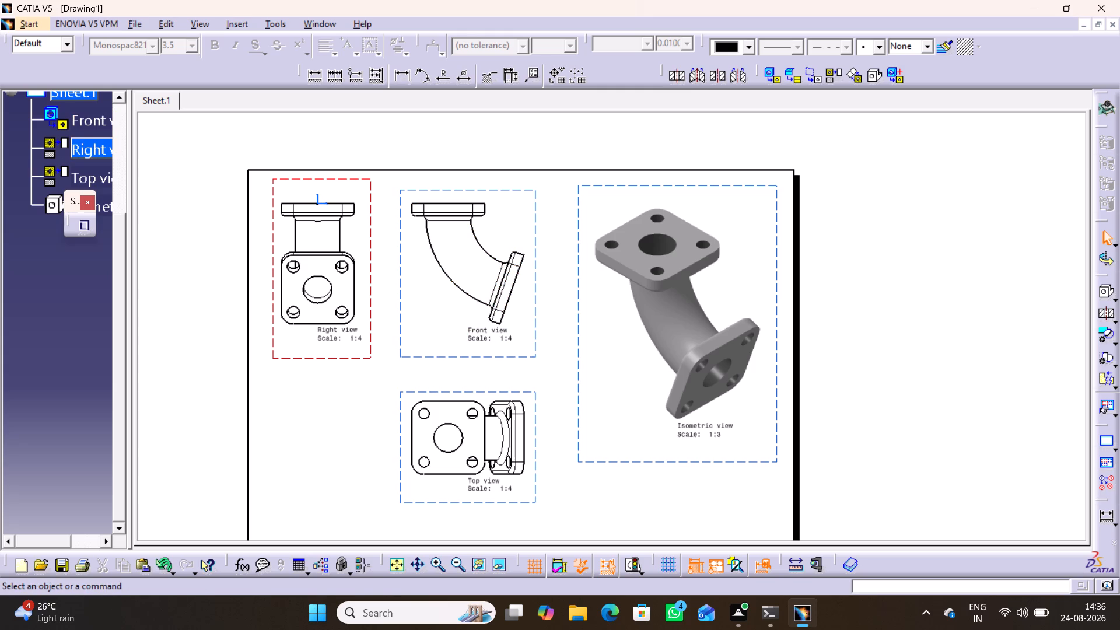
Create an offset section view from a vertical cutting line through the right view's centre, placing it between the front and isometric views.
{"action": "left_click_drag", "start_coordinate": [1108, 309], "coordinate": [1103, 311]}
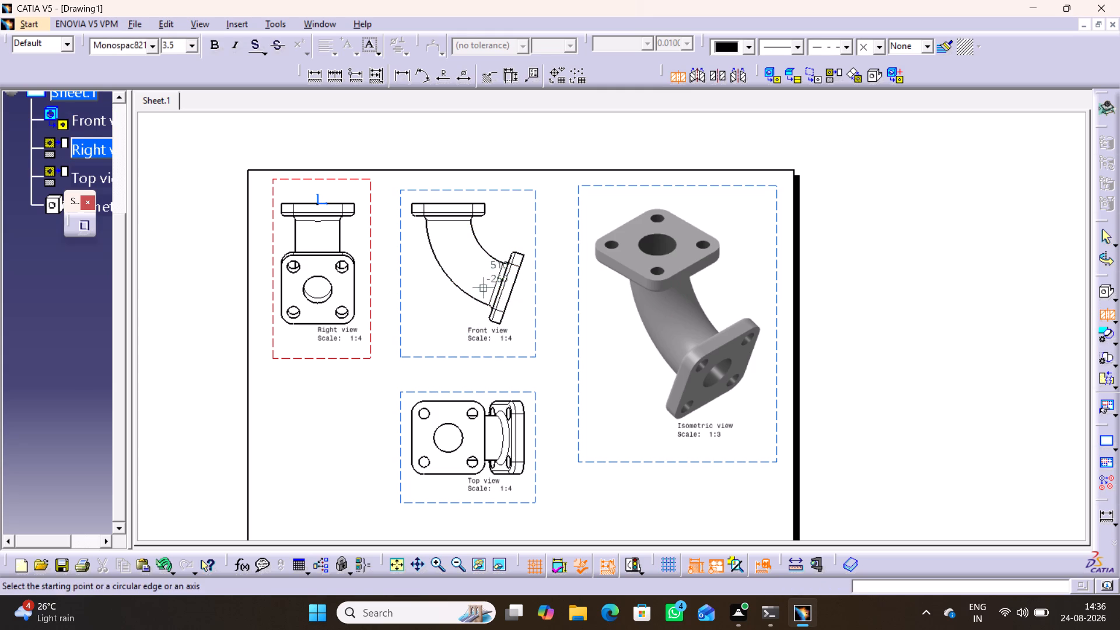
{"action": "left_click", "coordinate": [317, 180]}
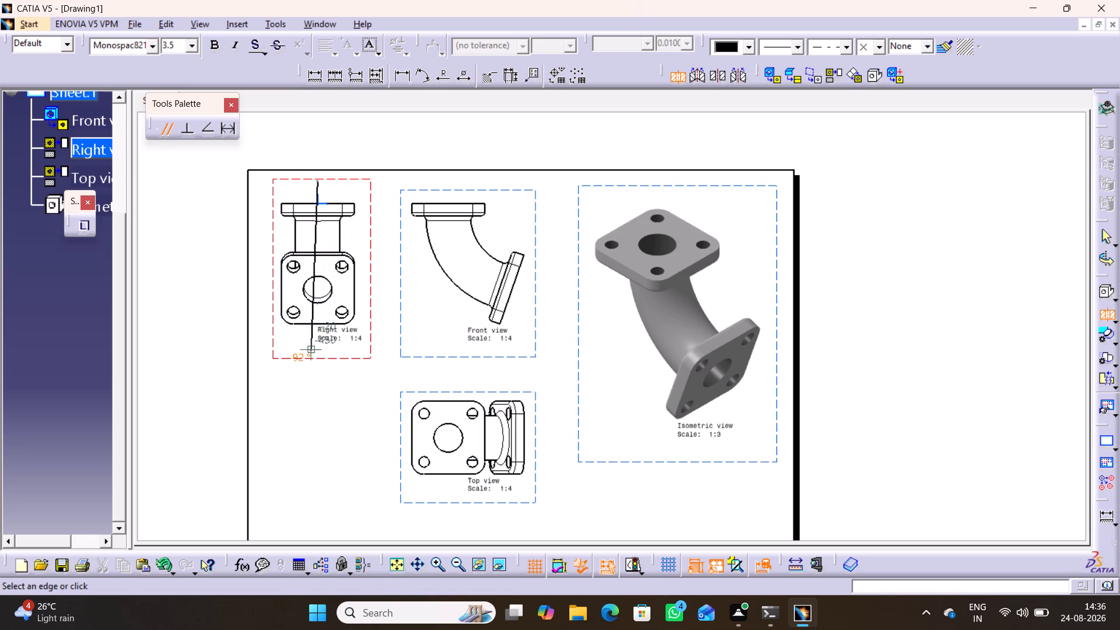
{"action": "left_click", "coordinate": [316, 344]}
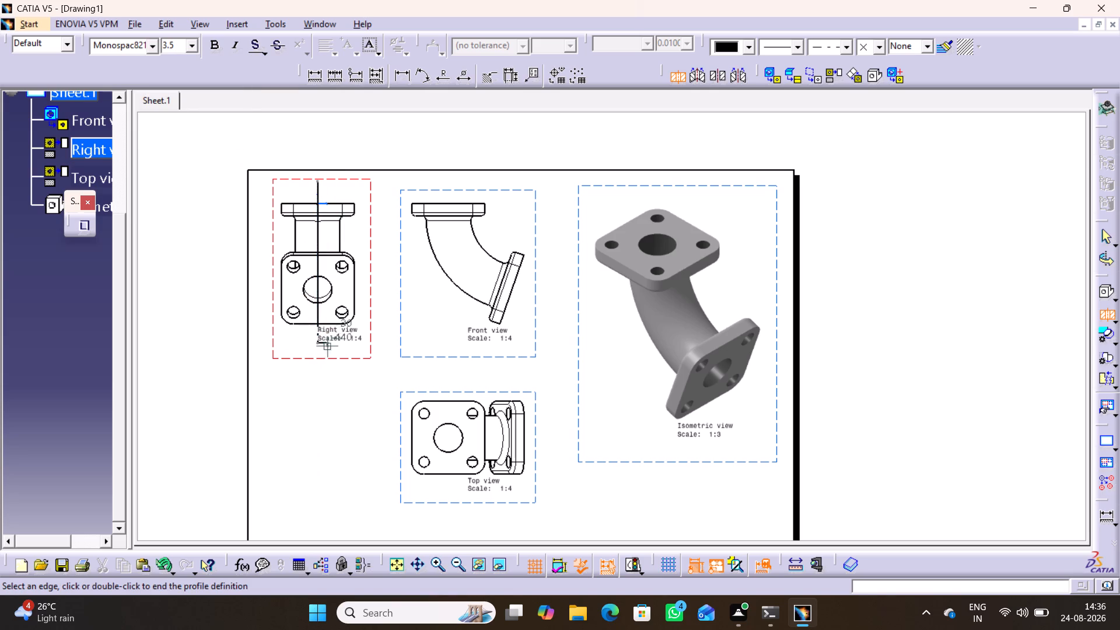
{"action": "double_click", "coordinate": [324, 287]}
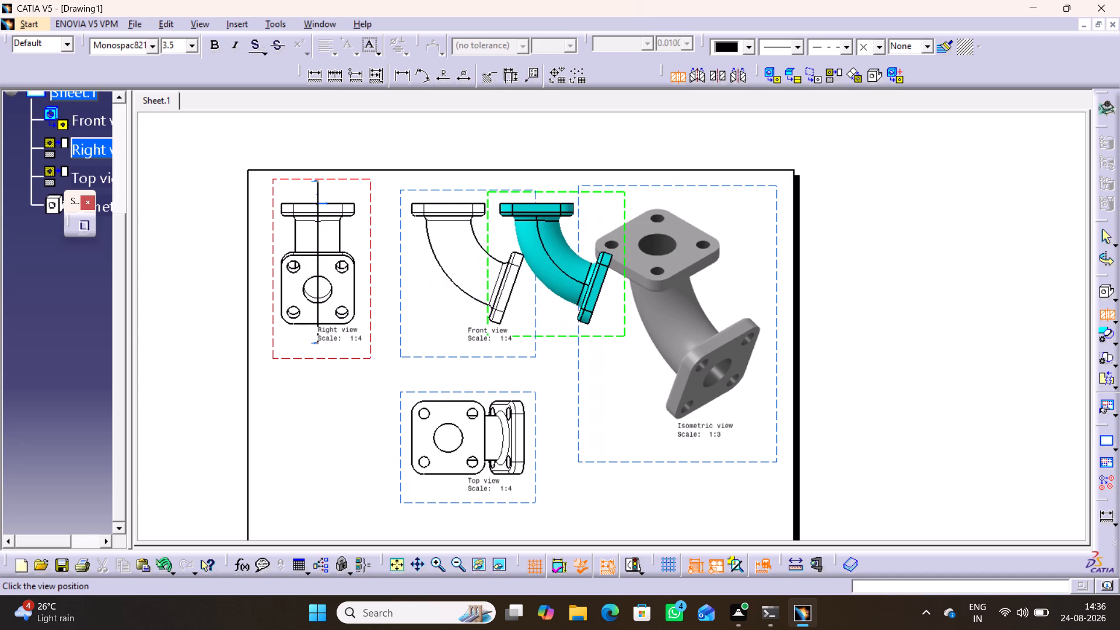
{"action": "left_click", "coordinate": [556, 279]}
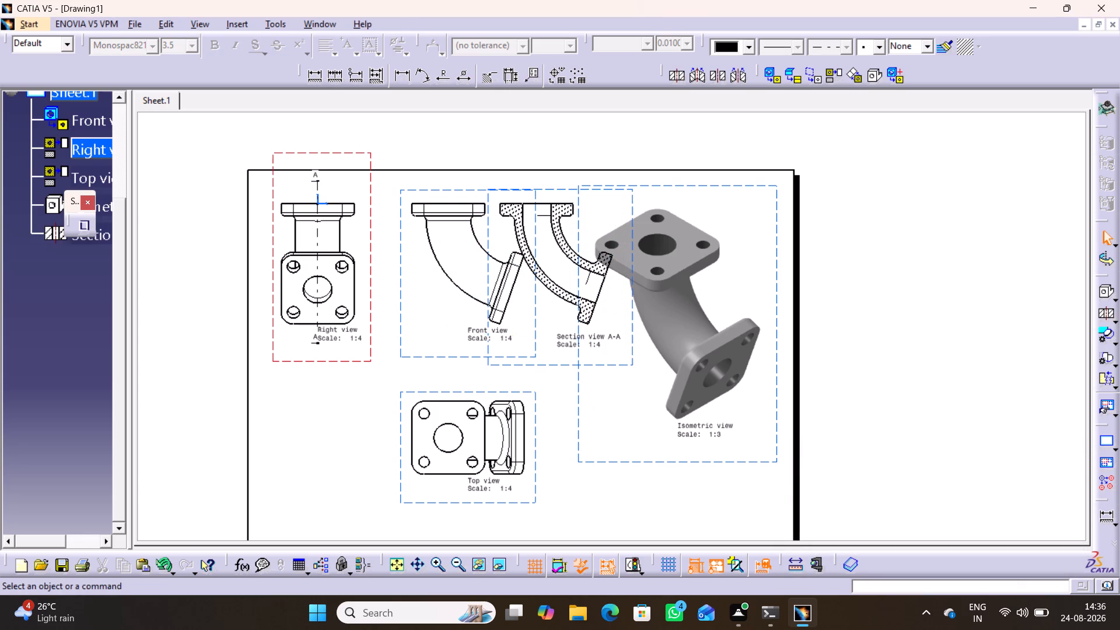
Delete the front view from the sheet.
{"action": "right_click", "coordinate": [960, 301]}
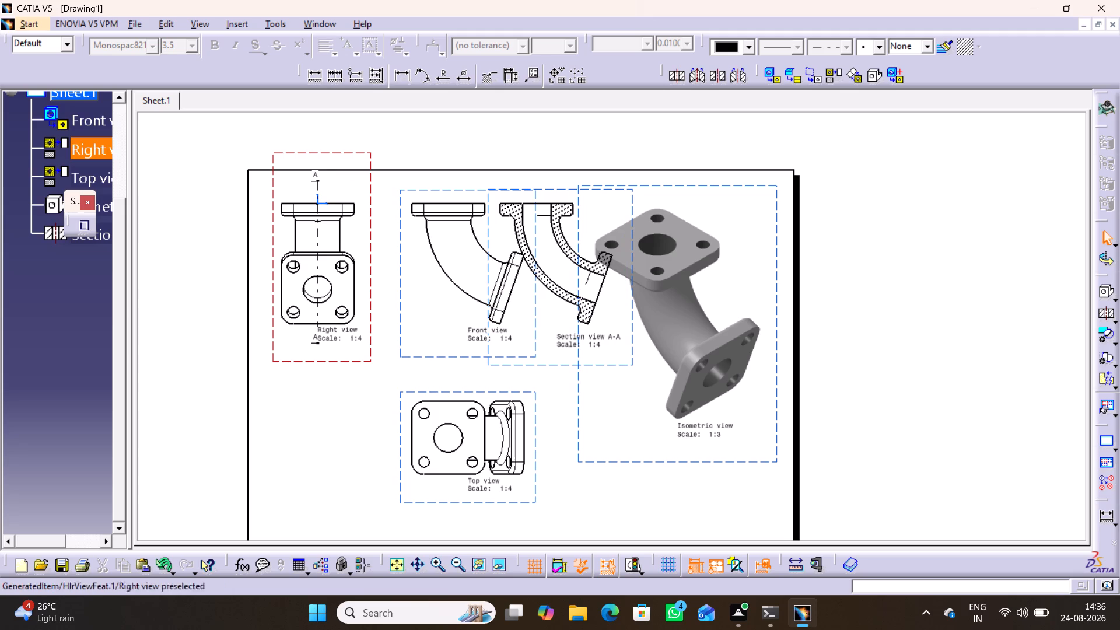
{"action": "right_click", "coordinate": [419, 336]}
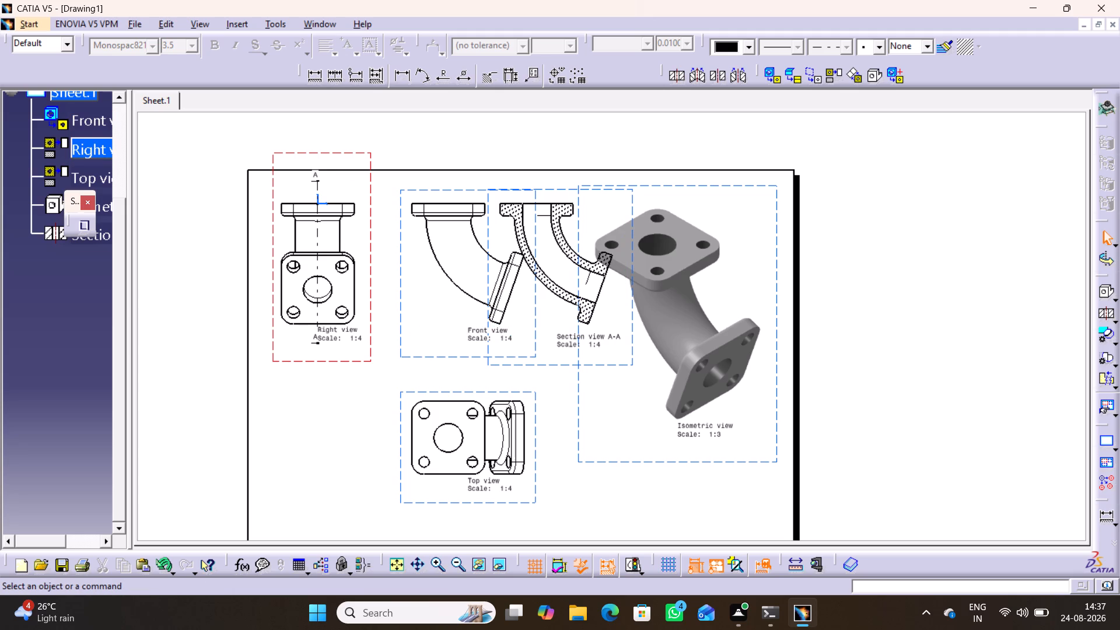
{"action": "right_click", "coordinate": [401, 291]}
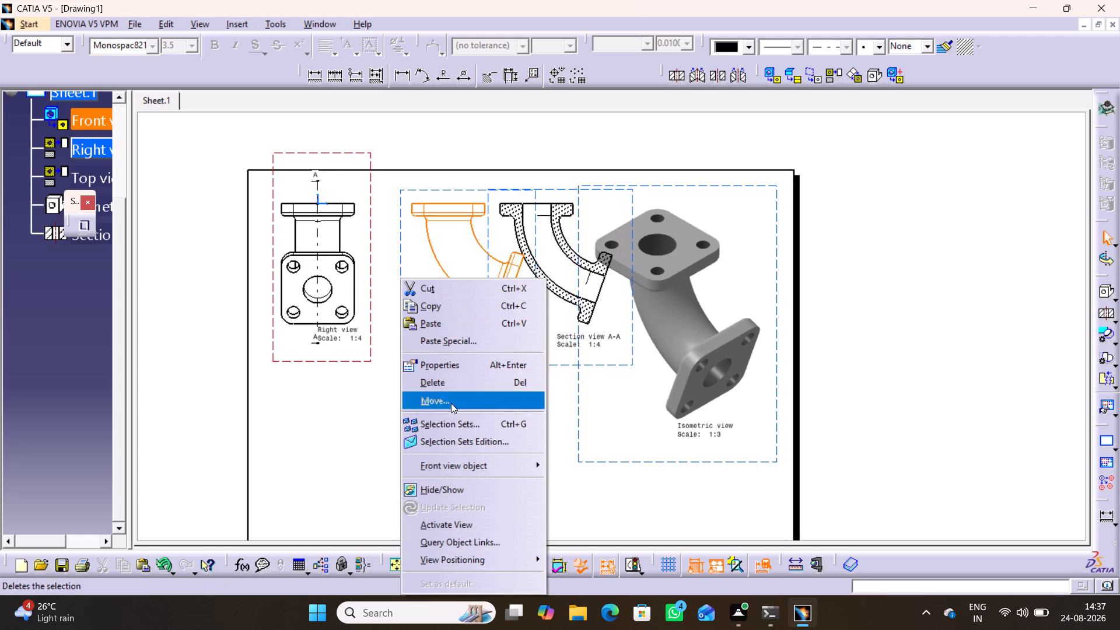
{"action": "left_click", "coordinate": [460, 379]}
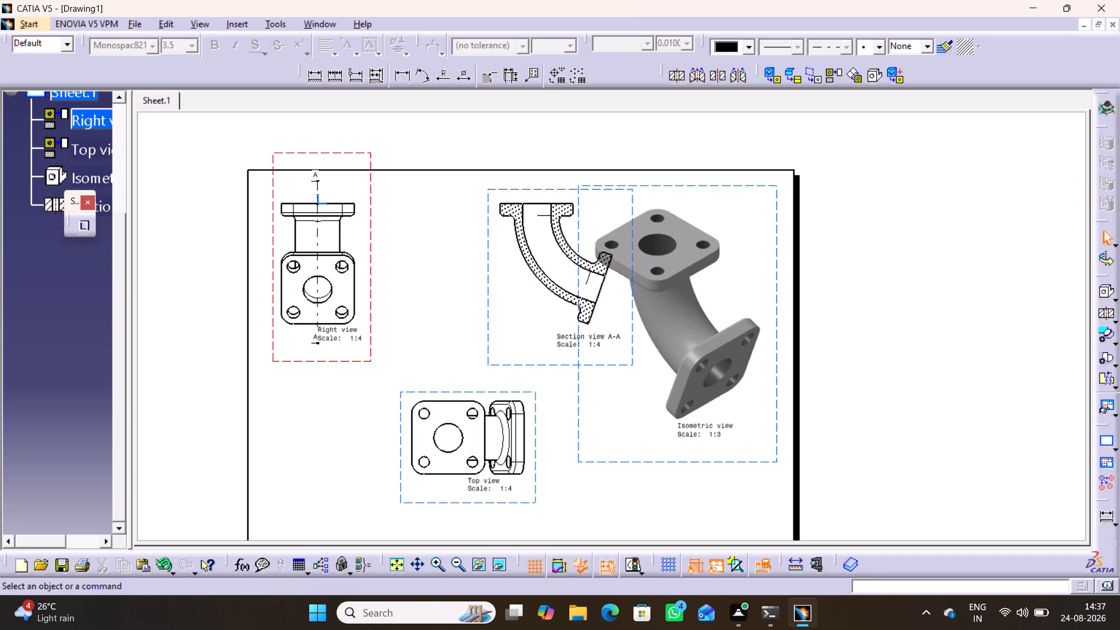
Move the section view horizontally into the free space between the right and isometric views, above the top view.
{"action": "left_click_drag", "start_coordinate": [488, 332], "coordinate": [429, 312]}
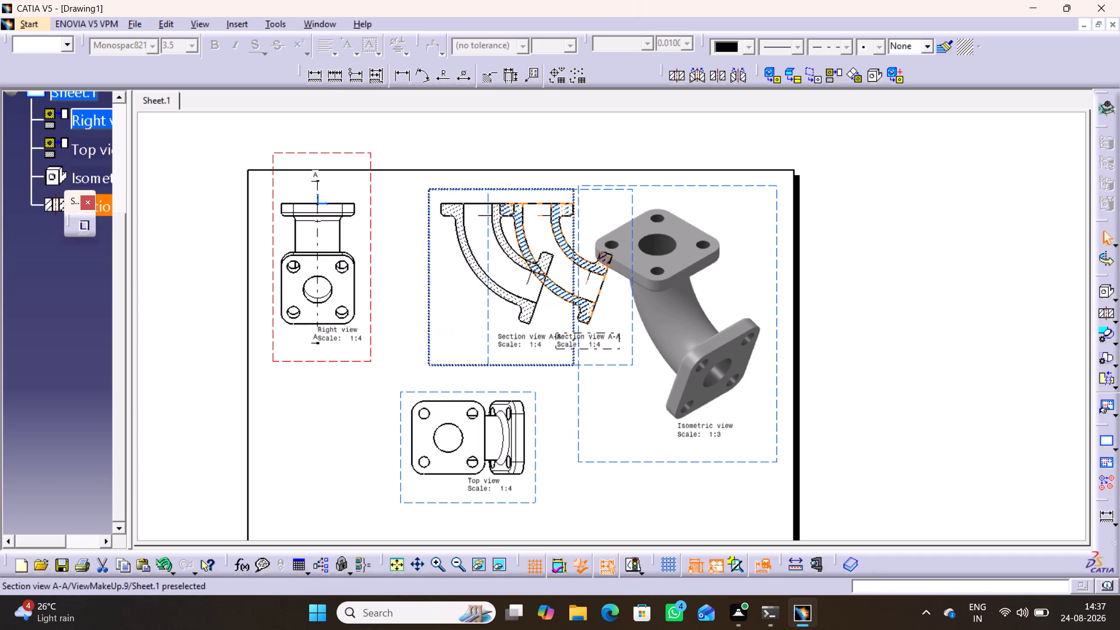
{"action": "left_click_drag", "start_coordinate": [429, 312], "coordinate": [398, 300]}
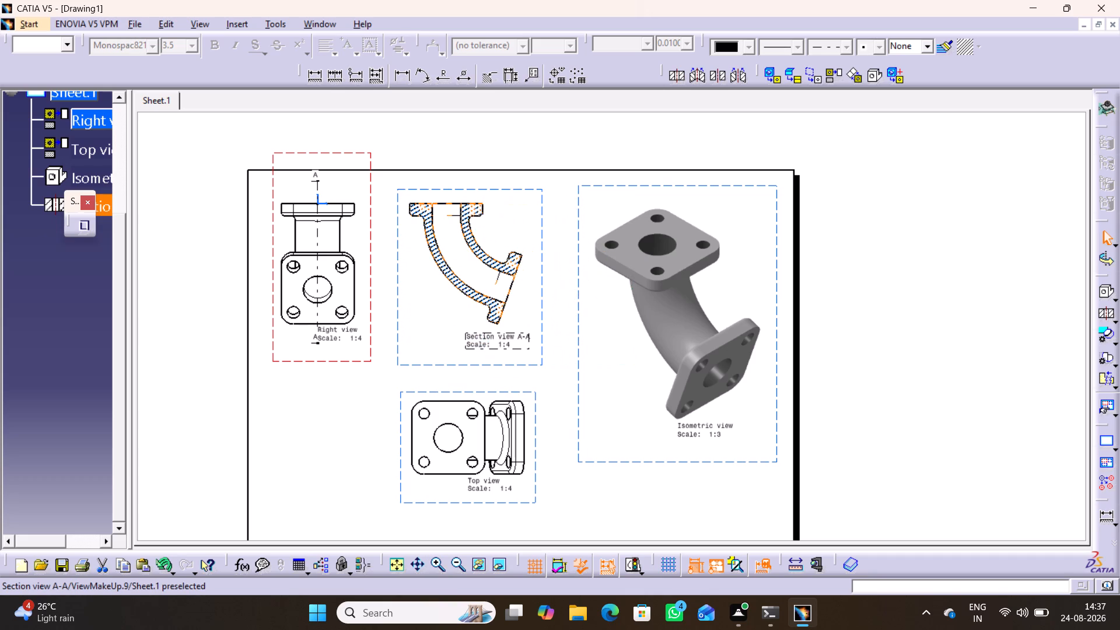
{"action": "left_click", "coordinate": [929, 281]}
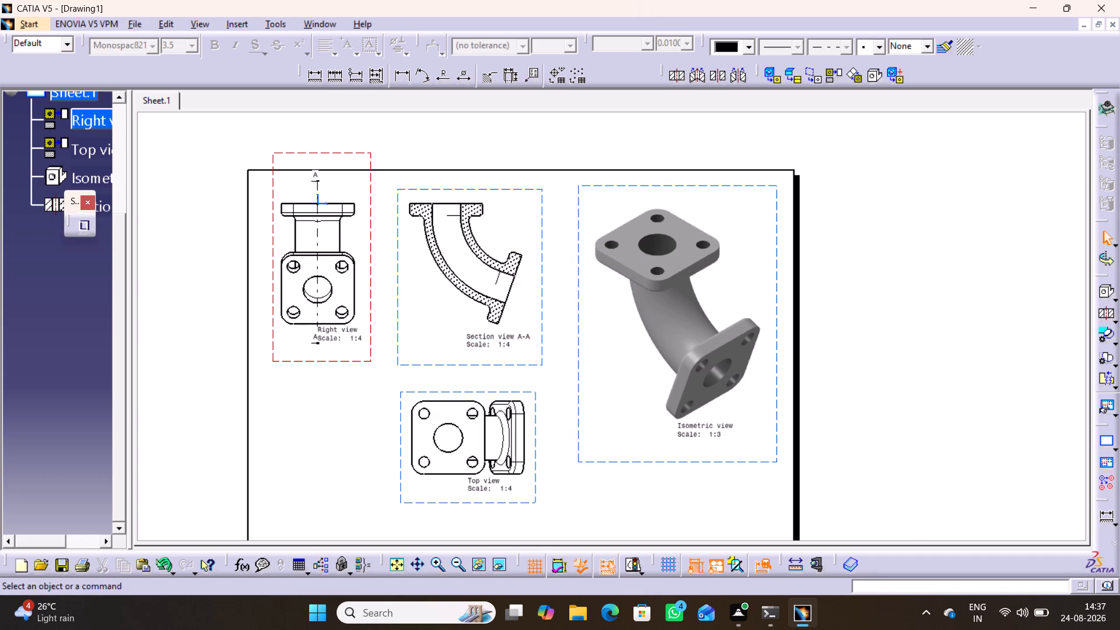
Activate the section view and turn on its hidden lines, axis and centre lines in its properties.
{"action": "double_click", "coordinate": [540, 291]}
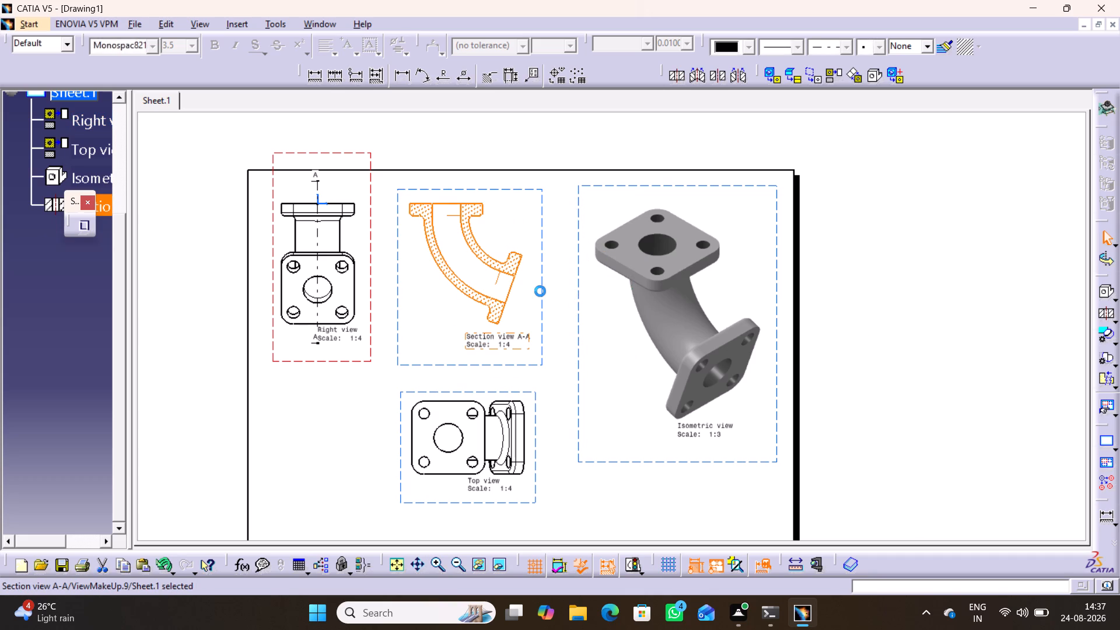
{"action": "right_click", "coordinate": [540, 291]}
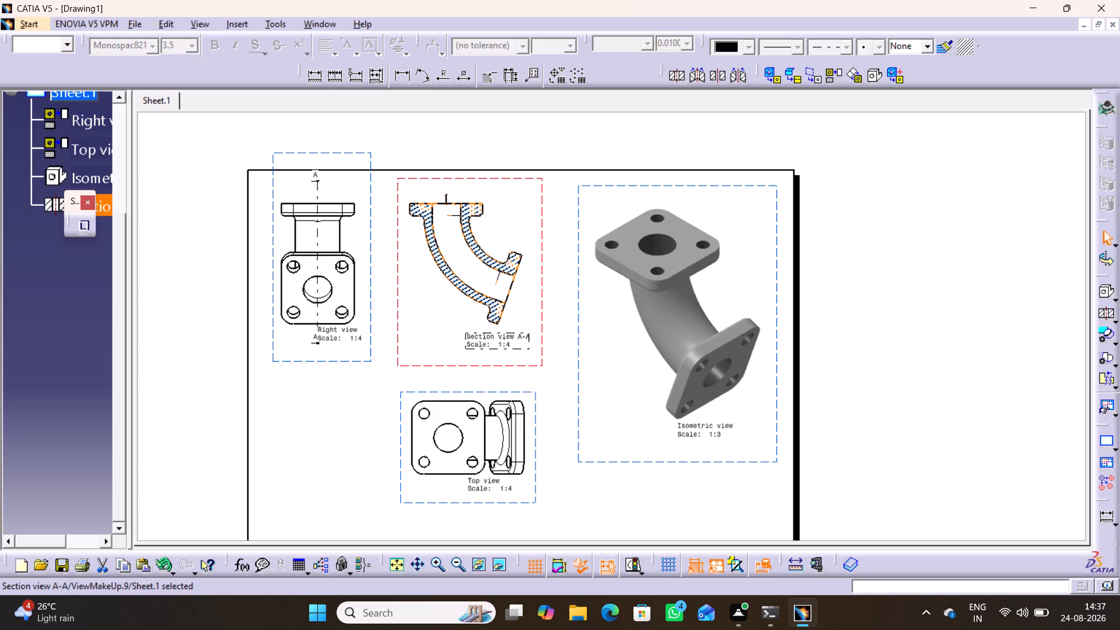
{"action": "right_click", "coordinate": [540, 247]}
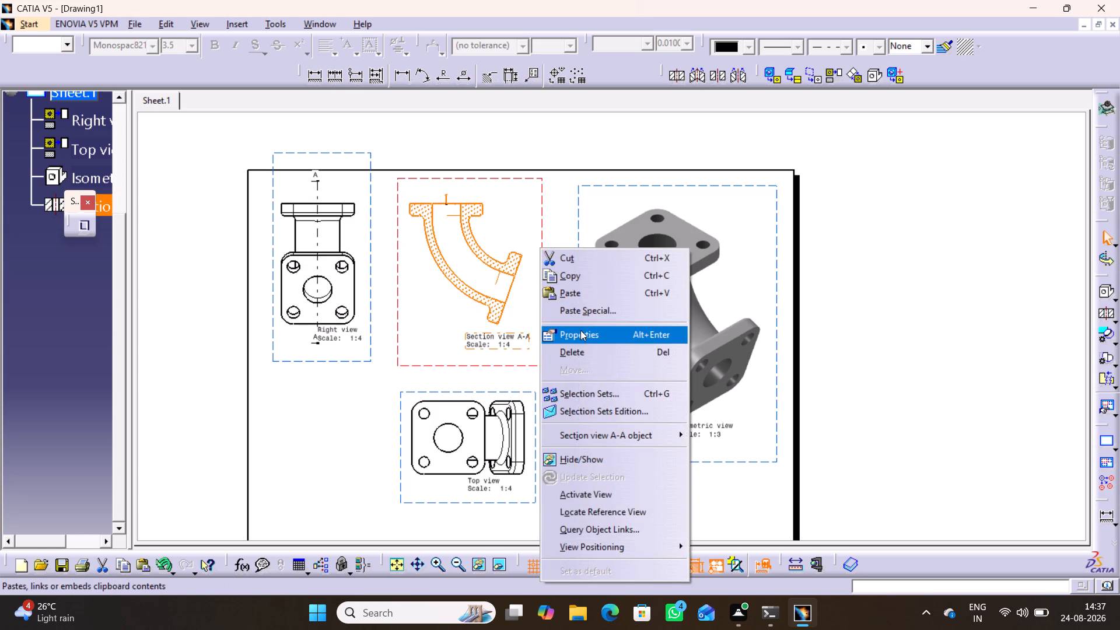
{"action": "left_click", "coordinate": [582, 332]}
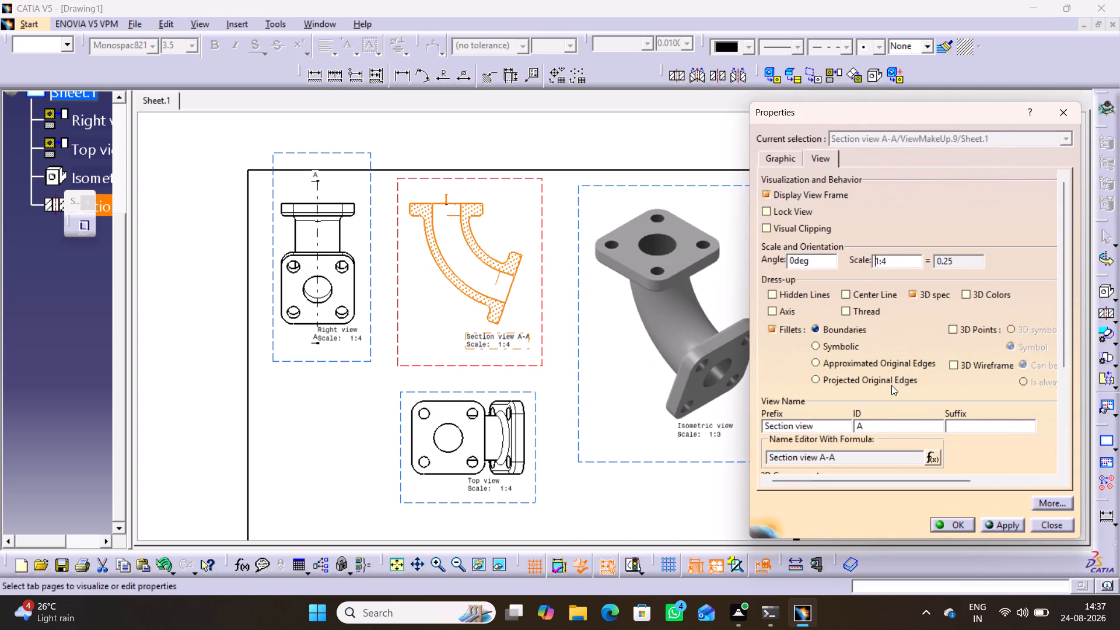
{"action": "left_click", "coordinate": [815, 295]}
{"action": "left_click", "coordinate": [792, 307]}
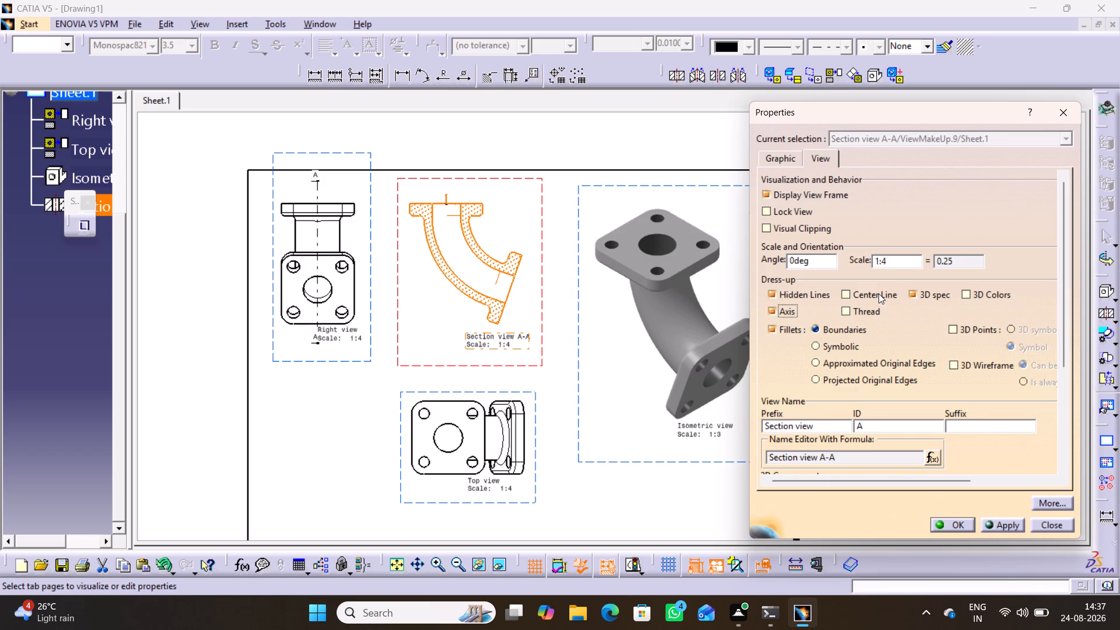
{"action": "left_click", "coordinate": [878, 293]}
{"action": "left_click", "coordinate": [1010, 527]}
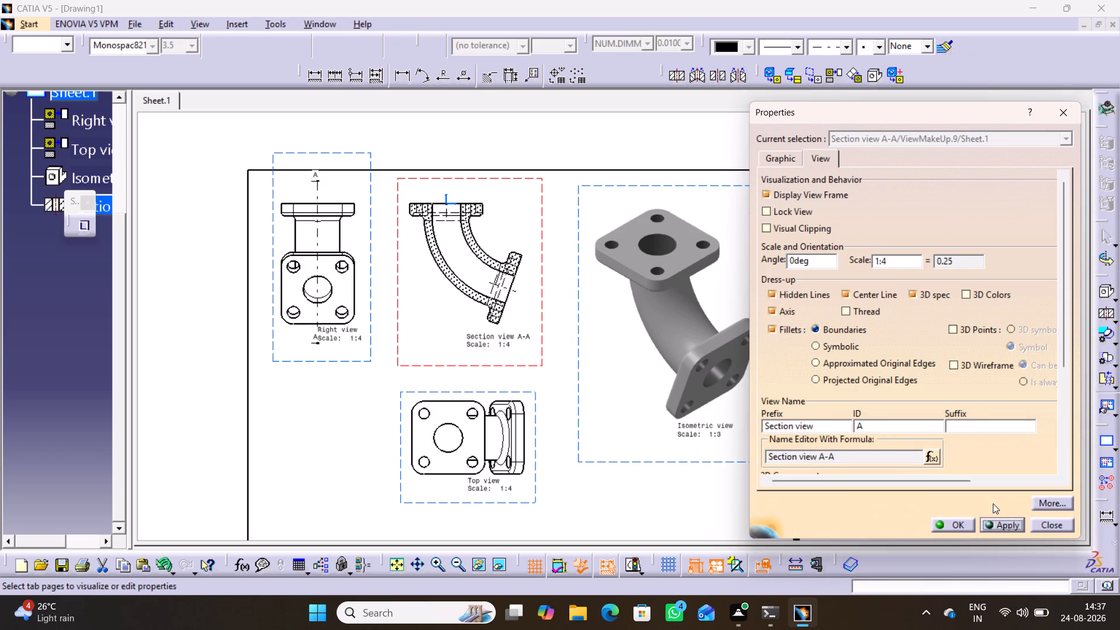
{"action": "left_click", "coordinate": [963, 524]}
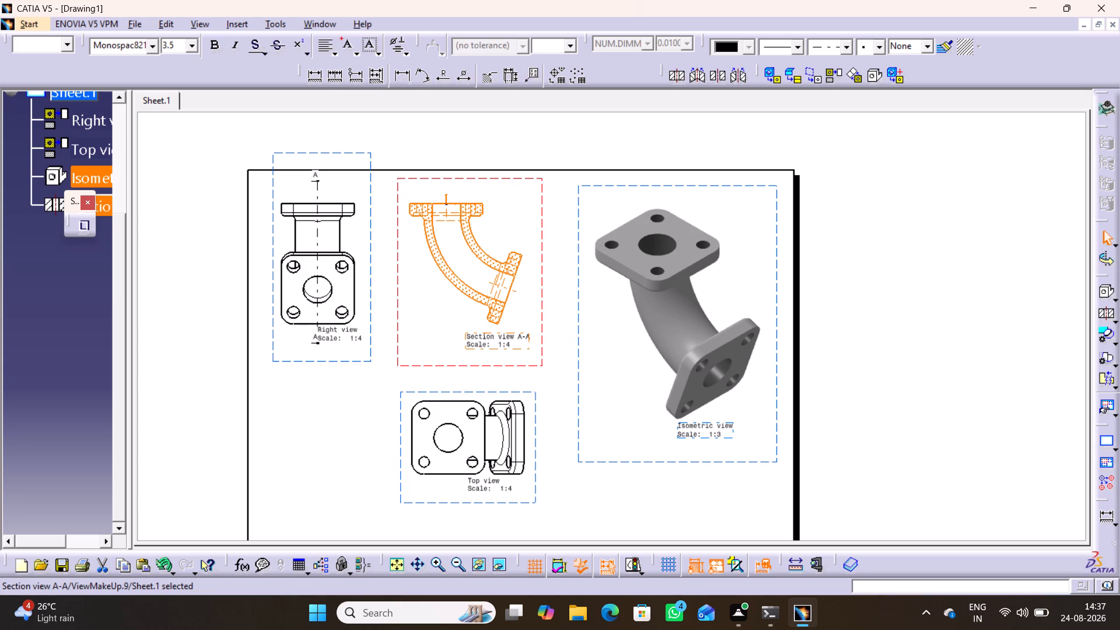
Make the isometric view the active view on the sheet.
{"action": "middle_click_drag", "start_coordinate": [783, 411], "coordinate": [834, 362]}
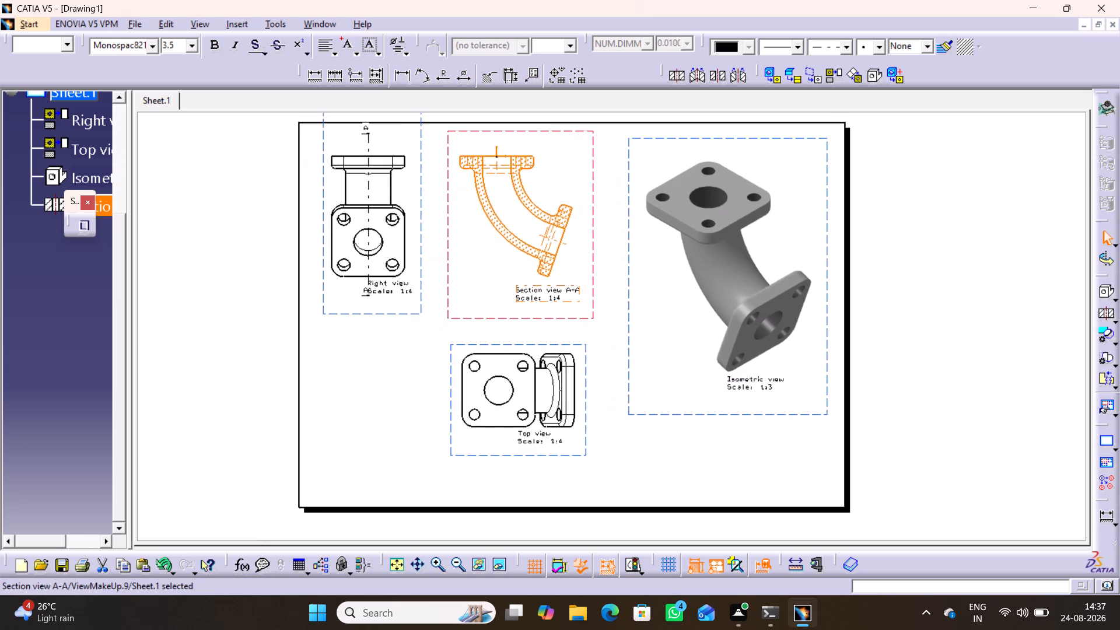
{"action": "middle_click_drag", "start_coordinate": [834, 362], "coordinate": [836, 367]}
{"action": "left_click", "coordinate": [946, 337]}
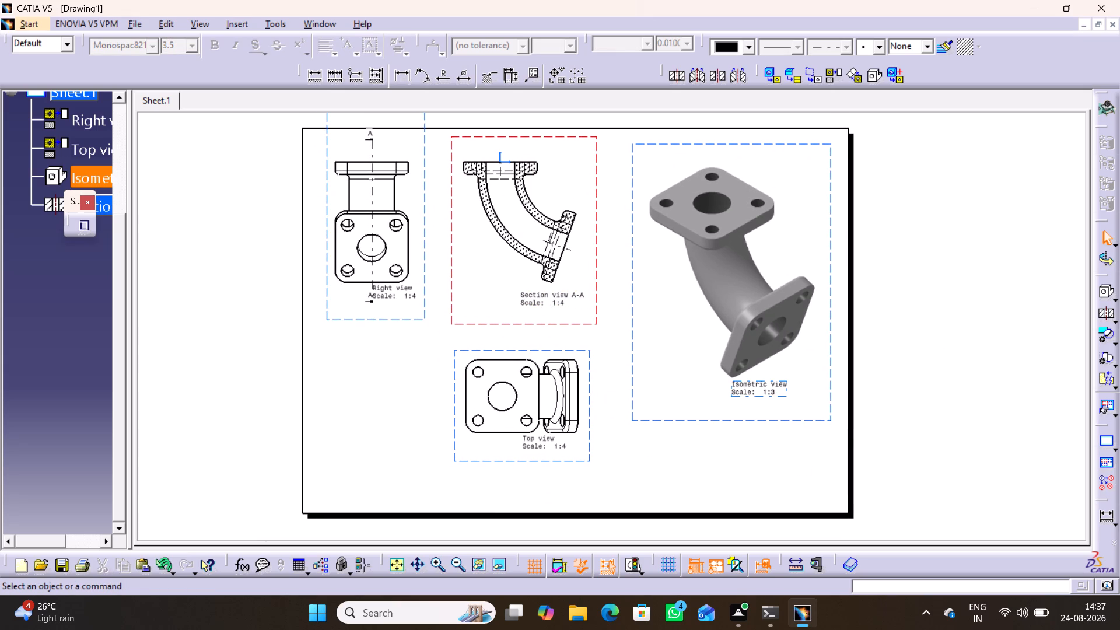
{"action": "double_click", "coordinate": [850, 456]}
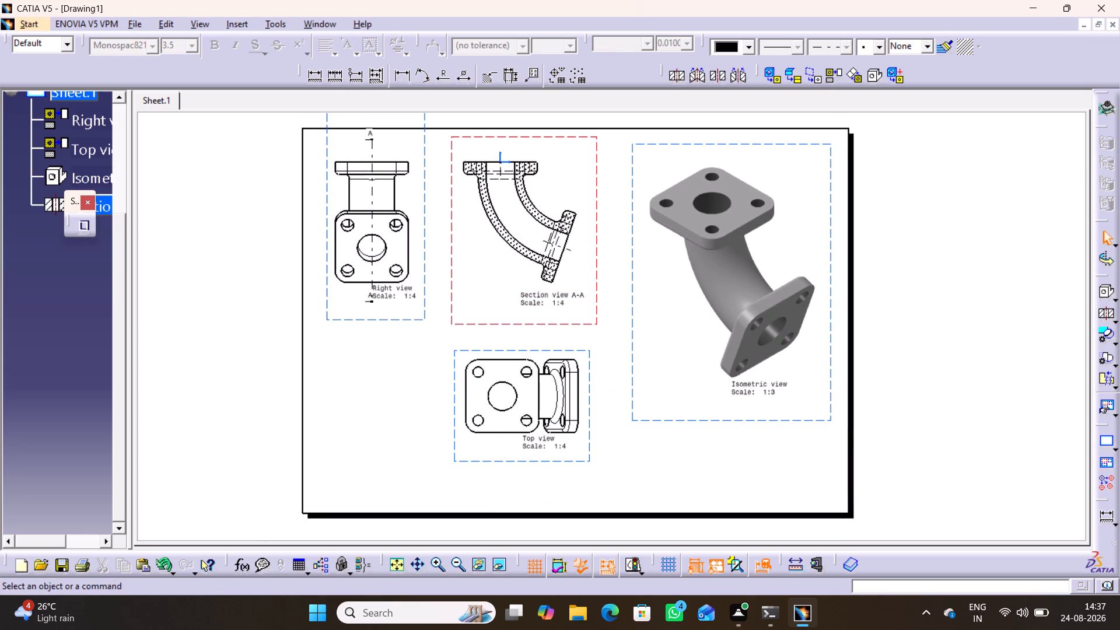
{"action": "double_click", "coordinate": [850, 514]}
{"action": "double_click", "coordinate": [935, 409]}
{"action": "double_click", "coordinate": [660, 514]}
{"action": "left_click", "coordinate": [682, 419]}
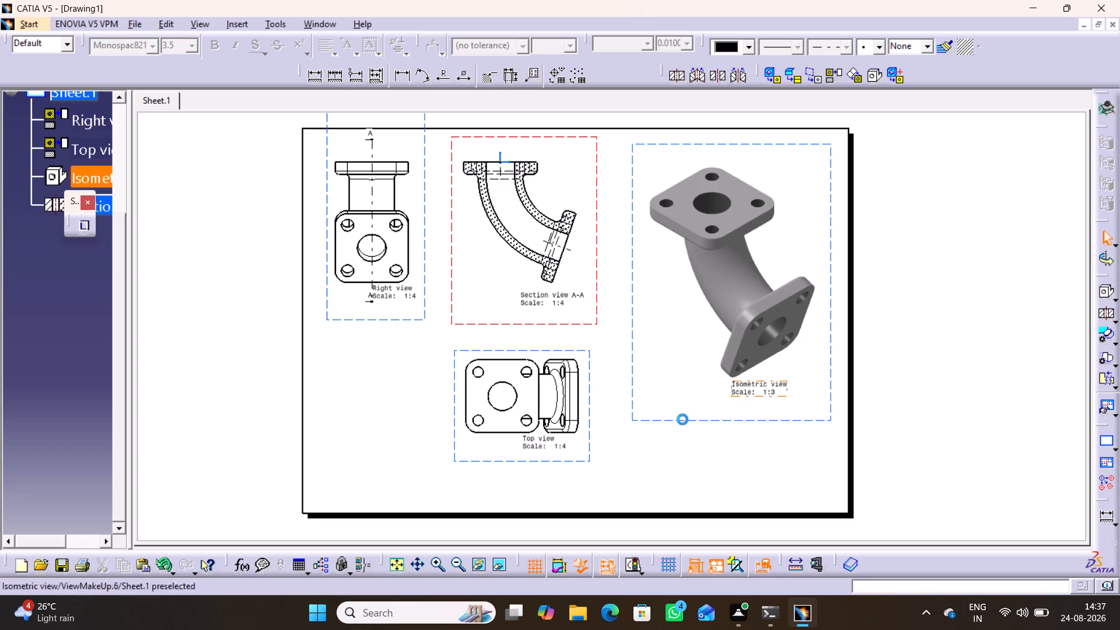
{"action": "left_click", "coordinate": [676, 489]}
{"action": "double_click", "coordinate": [698, 419]}
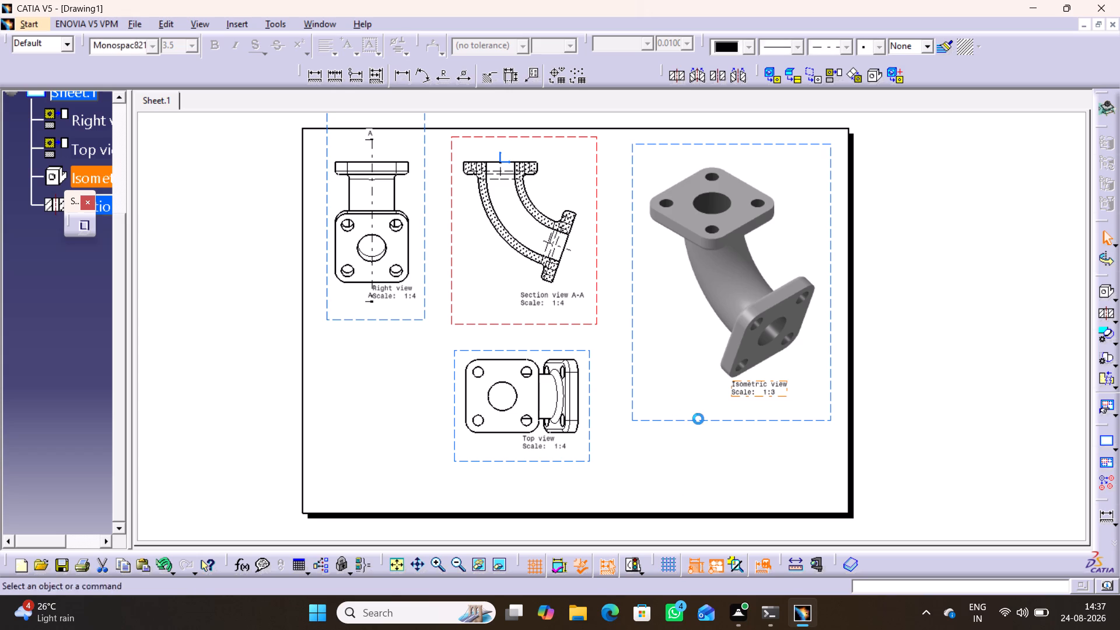
{"action": "left_click", "coordinate": [682, 467]}
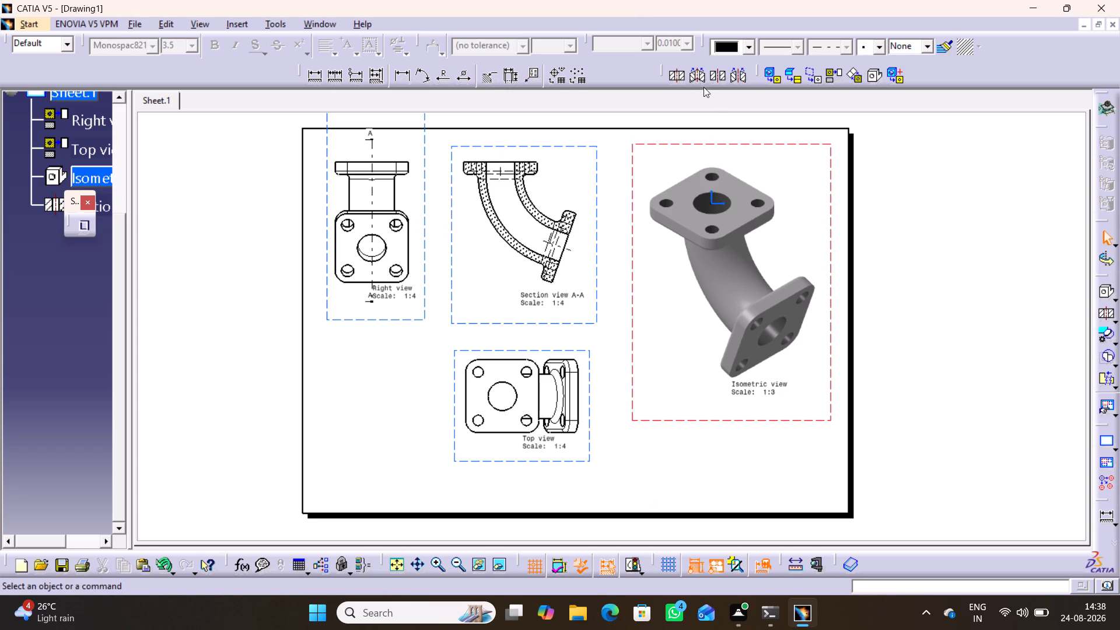
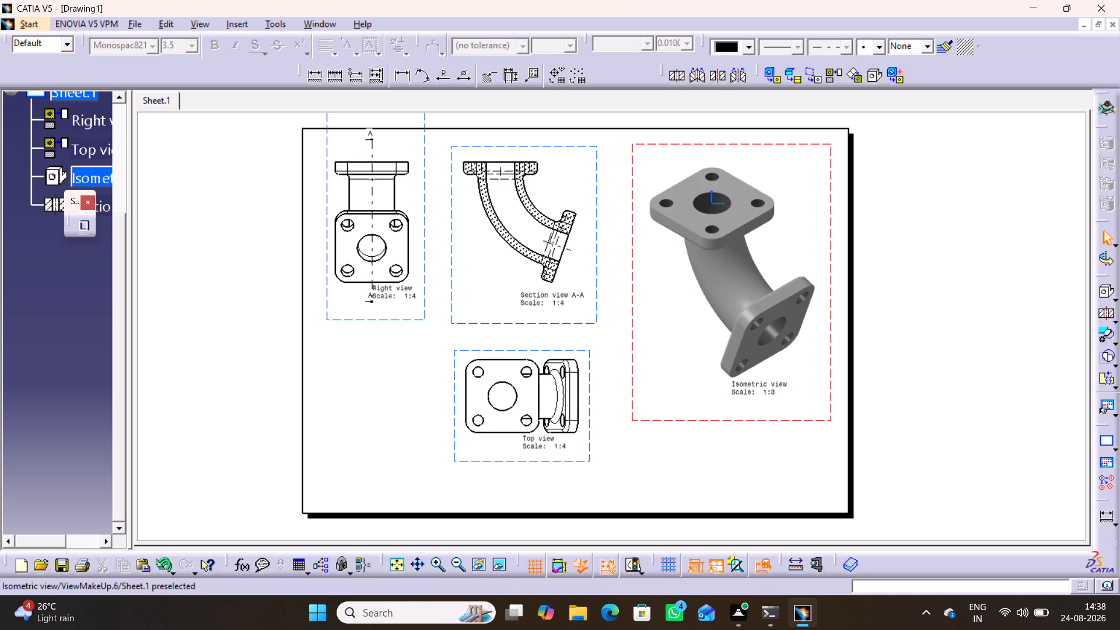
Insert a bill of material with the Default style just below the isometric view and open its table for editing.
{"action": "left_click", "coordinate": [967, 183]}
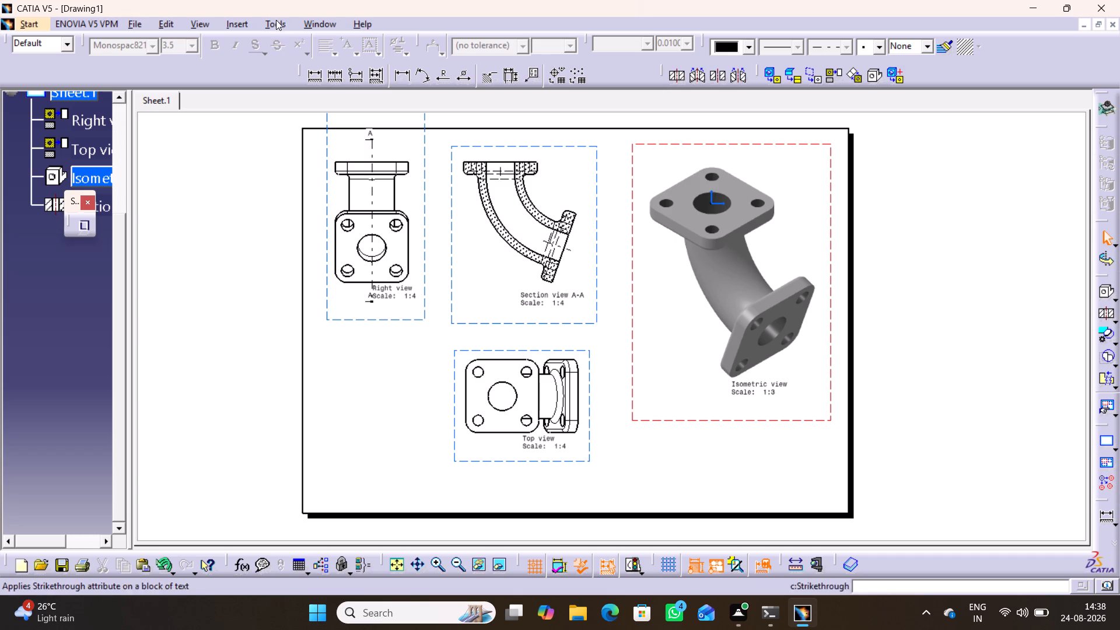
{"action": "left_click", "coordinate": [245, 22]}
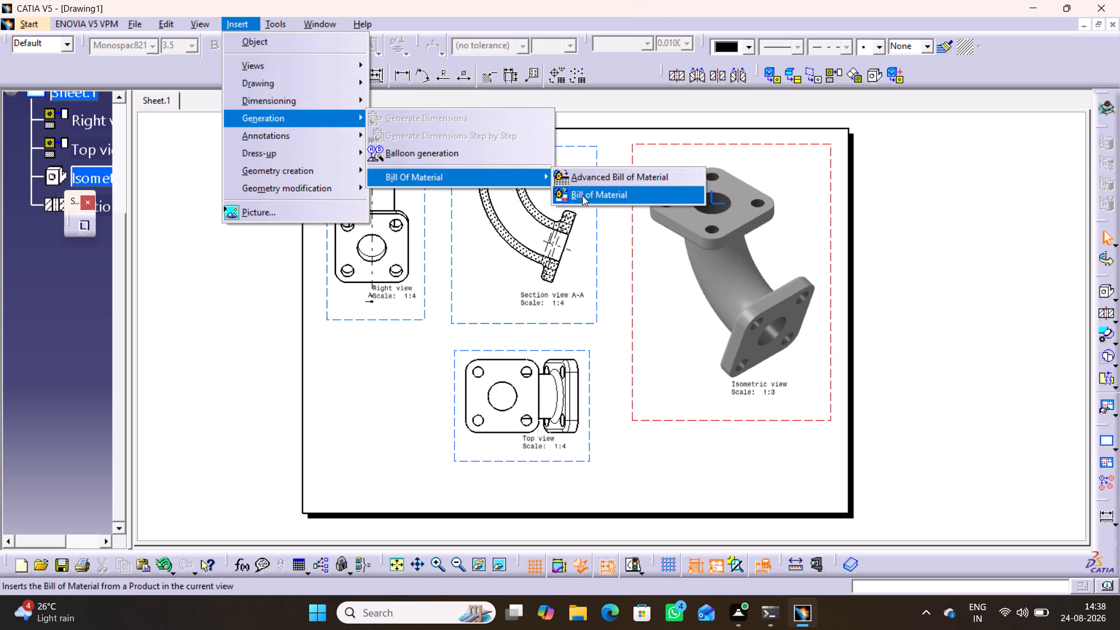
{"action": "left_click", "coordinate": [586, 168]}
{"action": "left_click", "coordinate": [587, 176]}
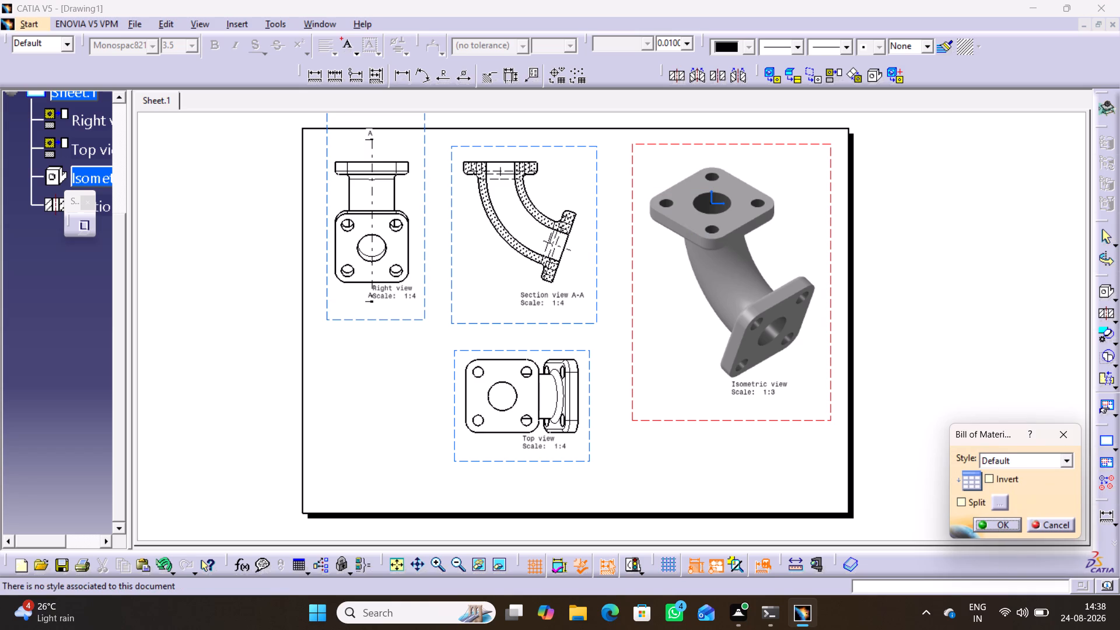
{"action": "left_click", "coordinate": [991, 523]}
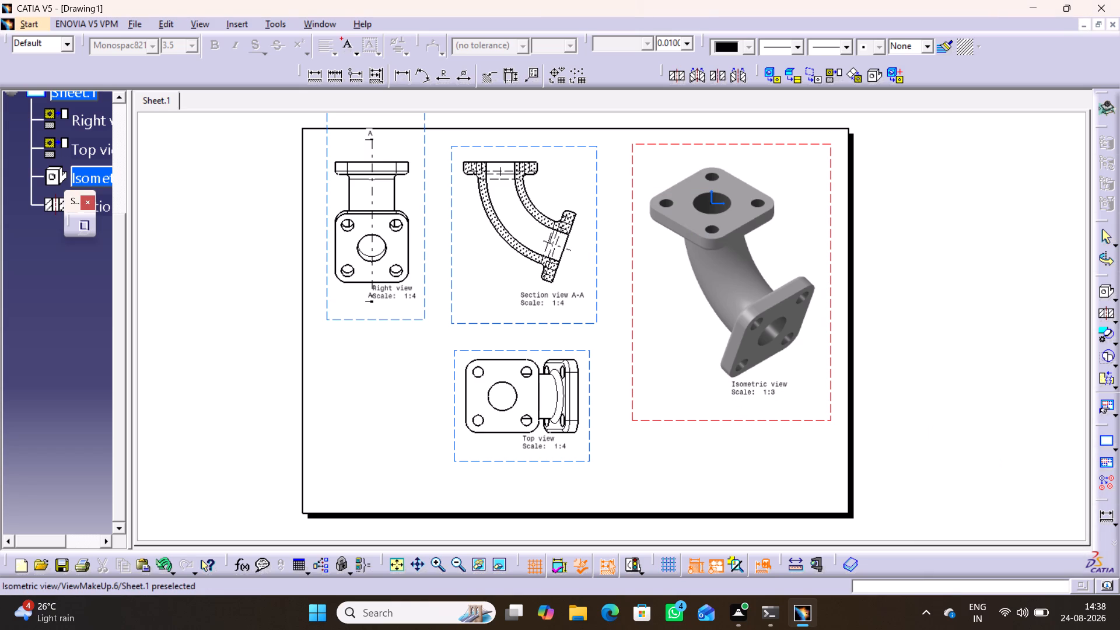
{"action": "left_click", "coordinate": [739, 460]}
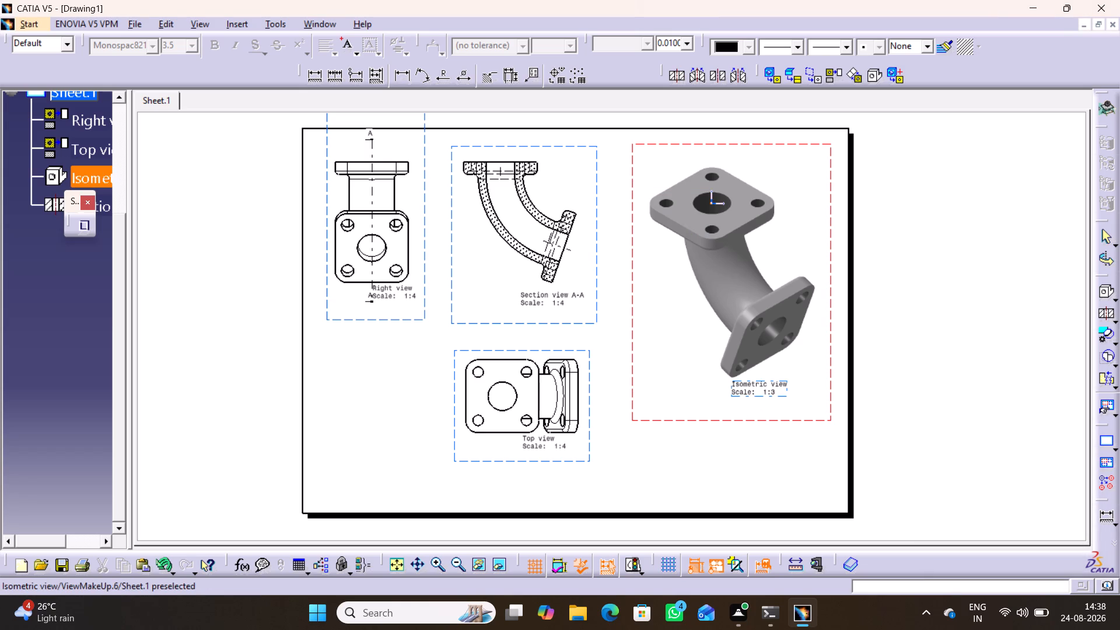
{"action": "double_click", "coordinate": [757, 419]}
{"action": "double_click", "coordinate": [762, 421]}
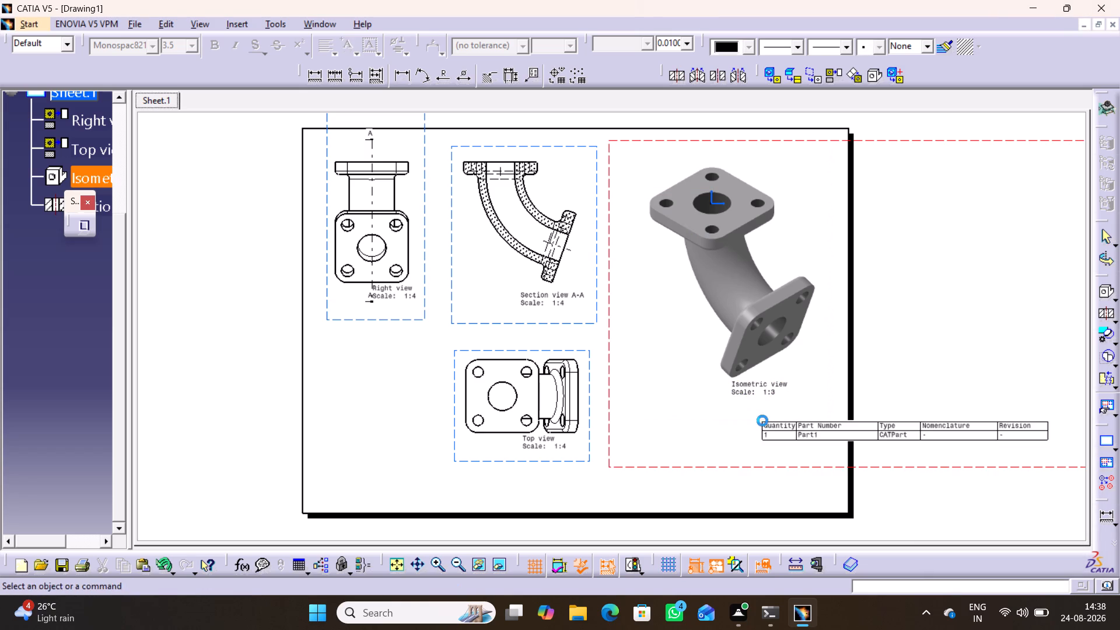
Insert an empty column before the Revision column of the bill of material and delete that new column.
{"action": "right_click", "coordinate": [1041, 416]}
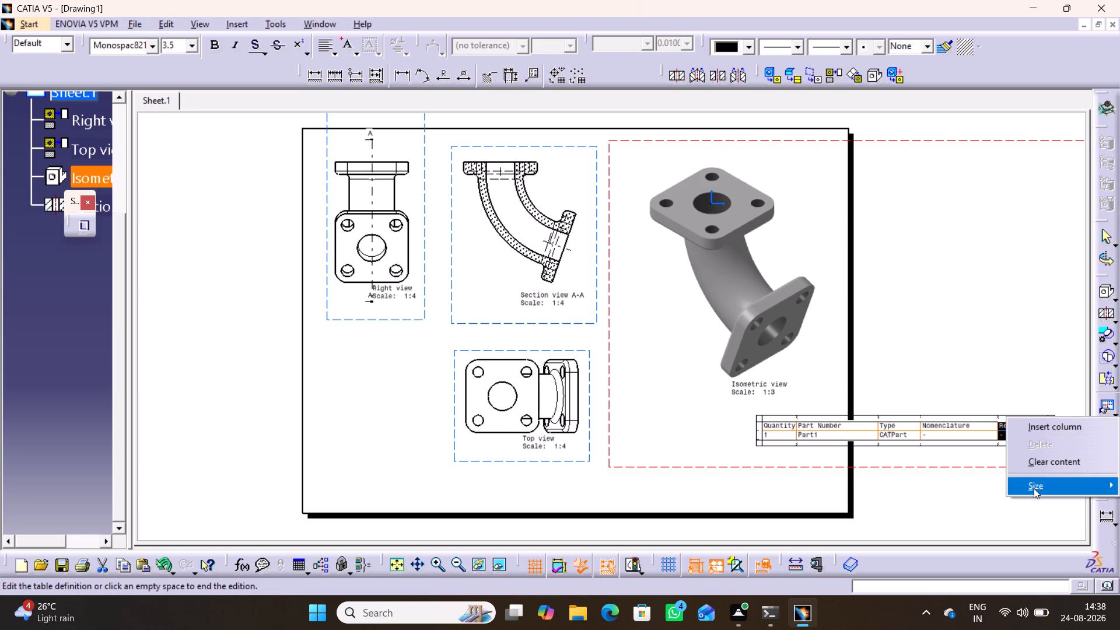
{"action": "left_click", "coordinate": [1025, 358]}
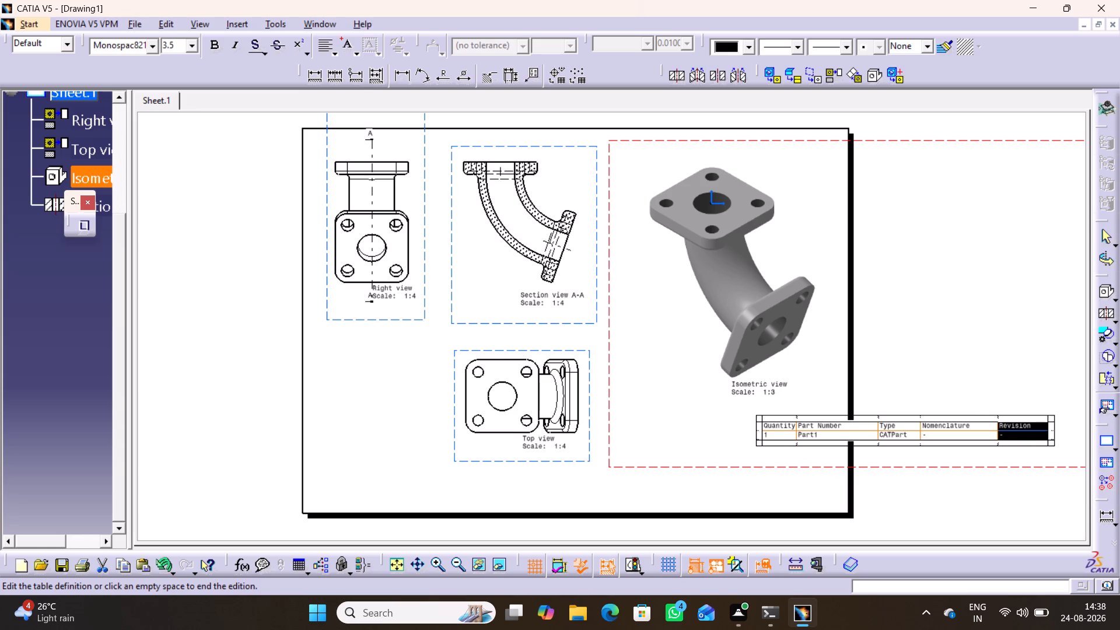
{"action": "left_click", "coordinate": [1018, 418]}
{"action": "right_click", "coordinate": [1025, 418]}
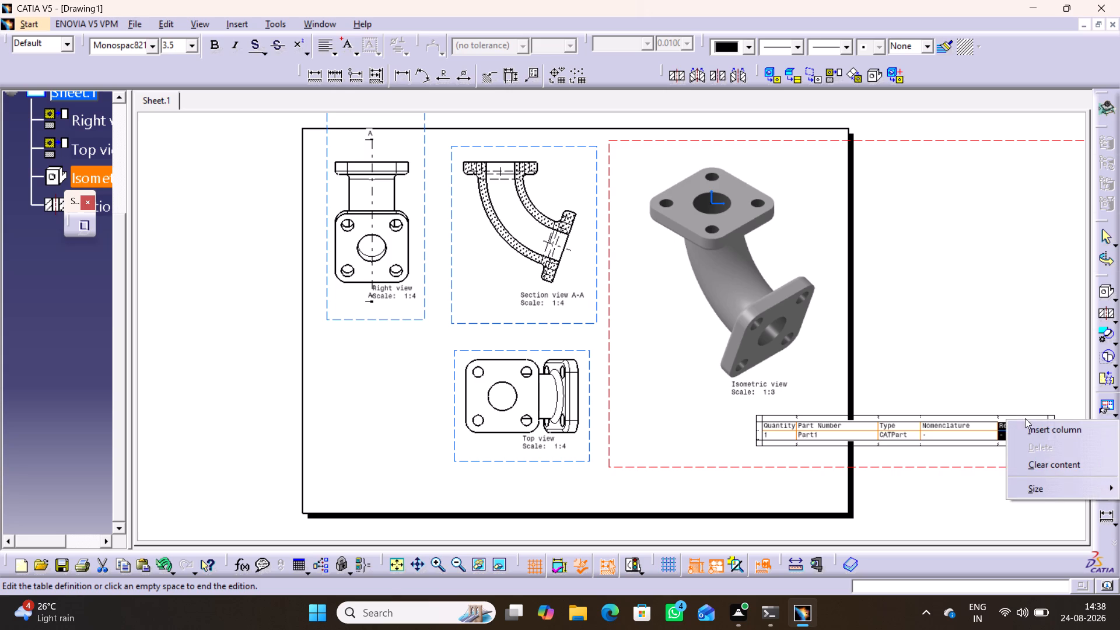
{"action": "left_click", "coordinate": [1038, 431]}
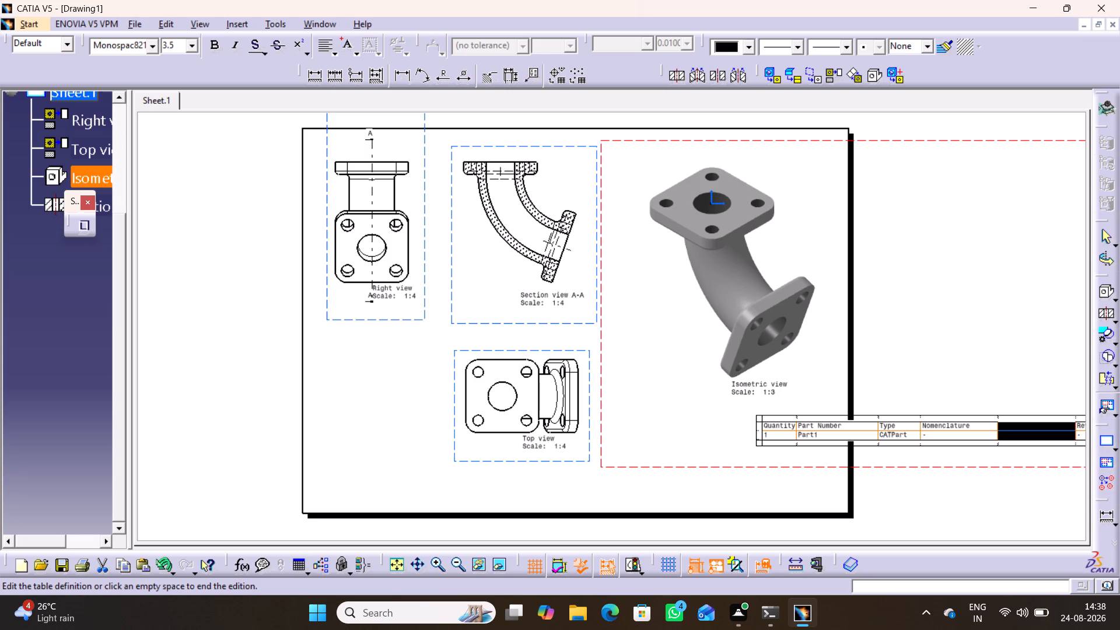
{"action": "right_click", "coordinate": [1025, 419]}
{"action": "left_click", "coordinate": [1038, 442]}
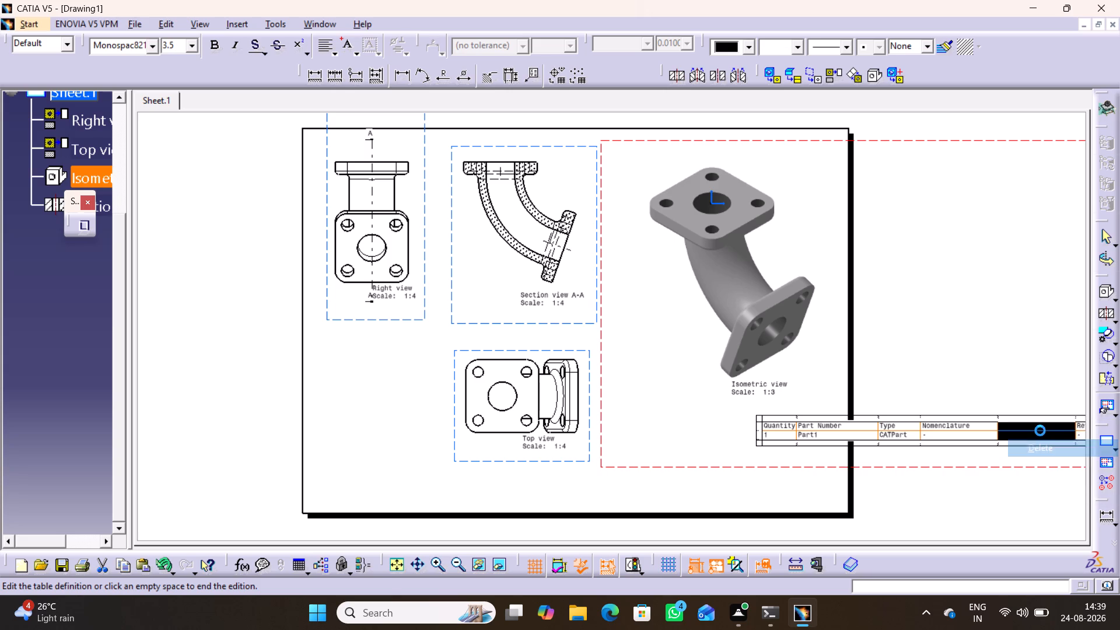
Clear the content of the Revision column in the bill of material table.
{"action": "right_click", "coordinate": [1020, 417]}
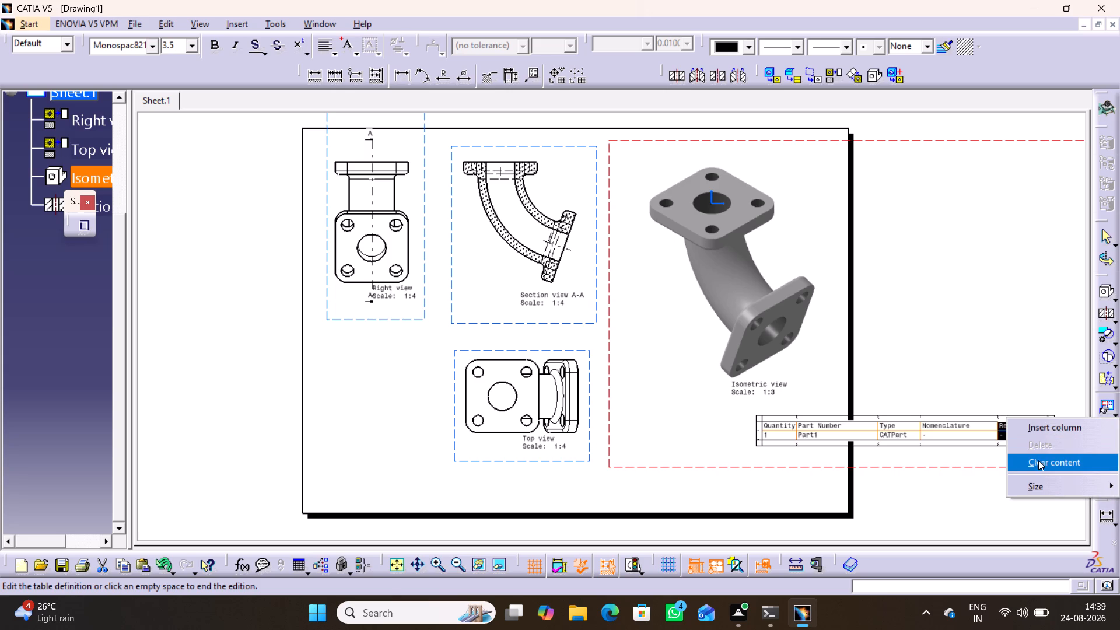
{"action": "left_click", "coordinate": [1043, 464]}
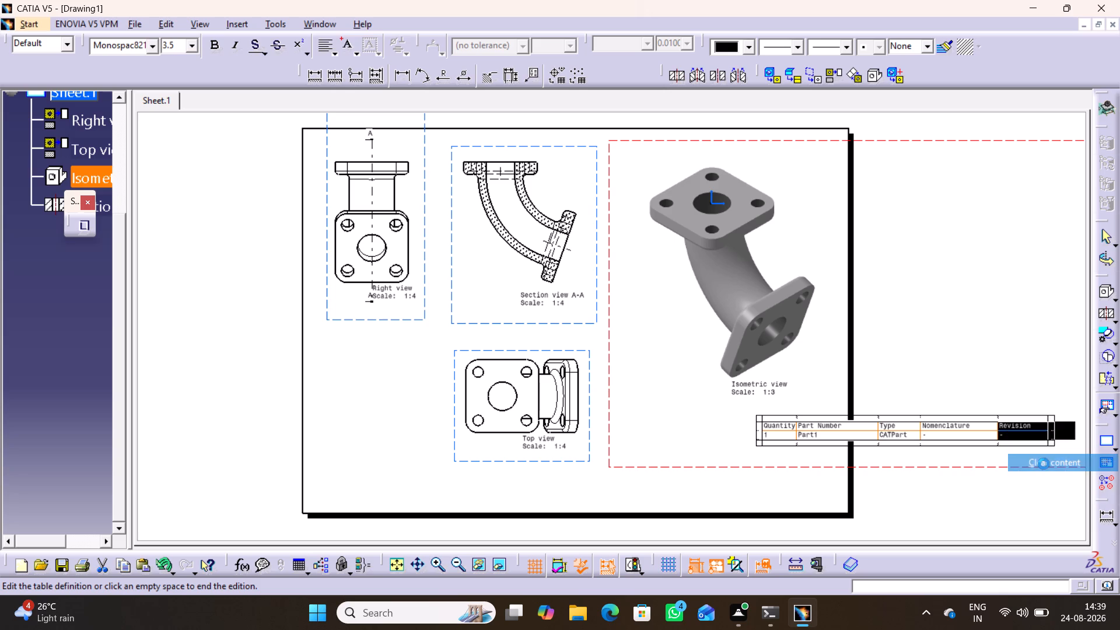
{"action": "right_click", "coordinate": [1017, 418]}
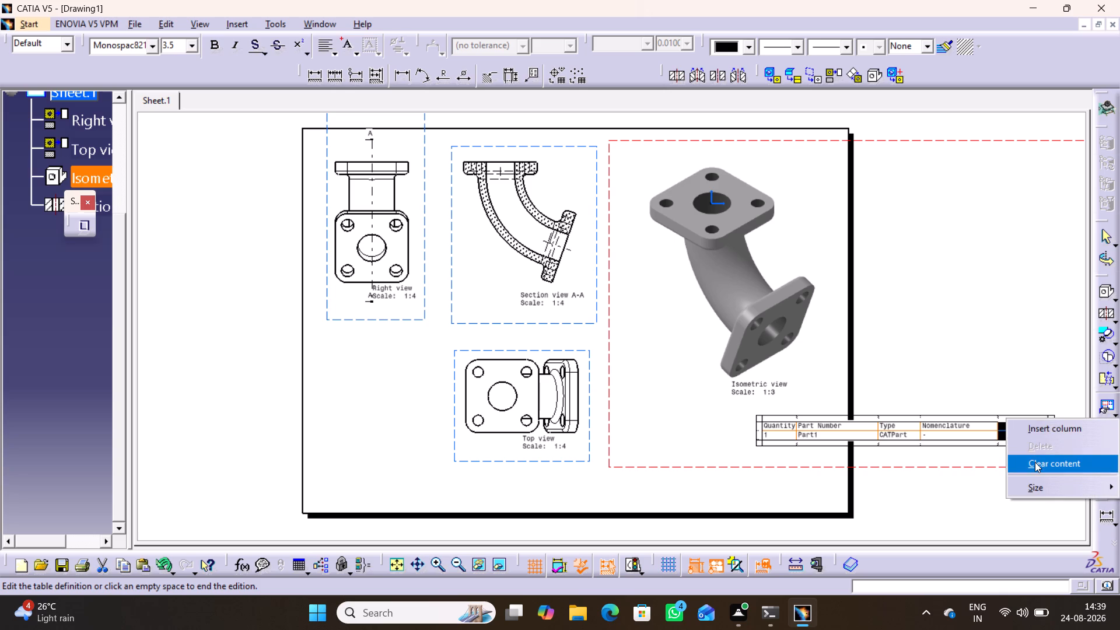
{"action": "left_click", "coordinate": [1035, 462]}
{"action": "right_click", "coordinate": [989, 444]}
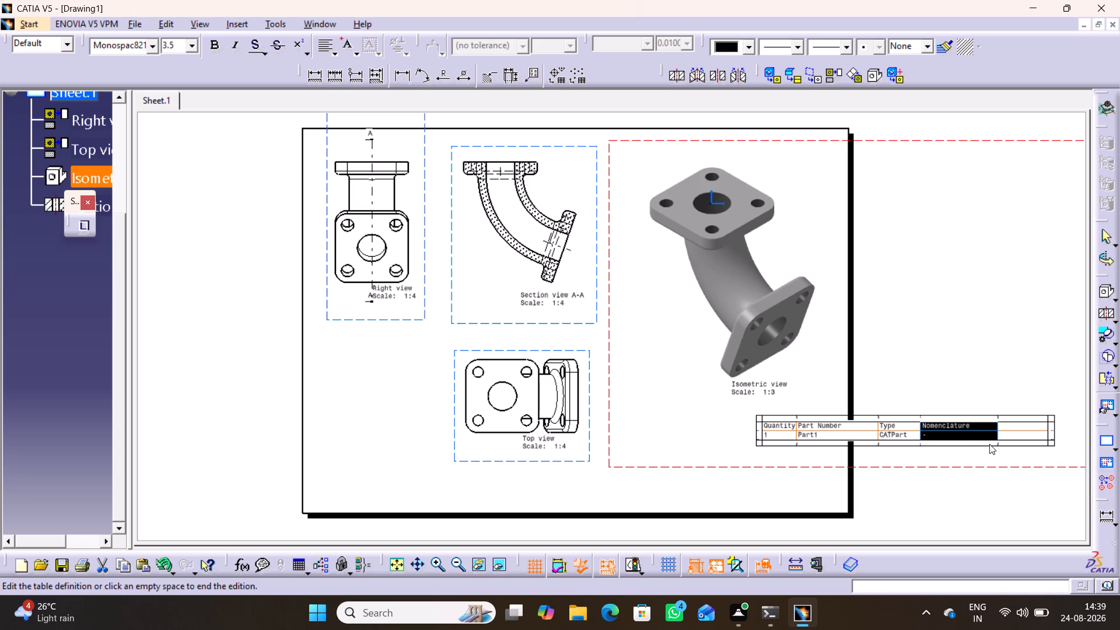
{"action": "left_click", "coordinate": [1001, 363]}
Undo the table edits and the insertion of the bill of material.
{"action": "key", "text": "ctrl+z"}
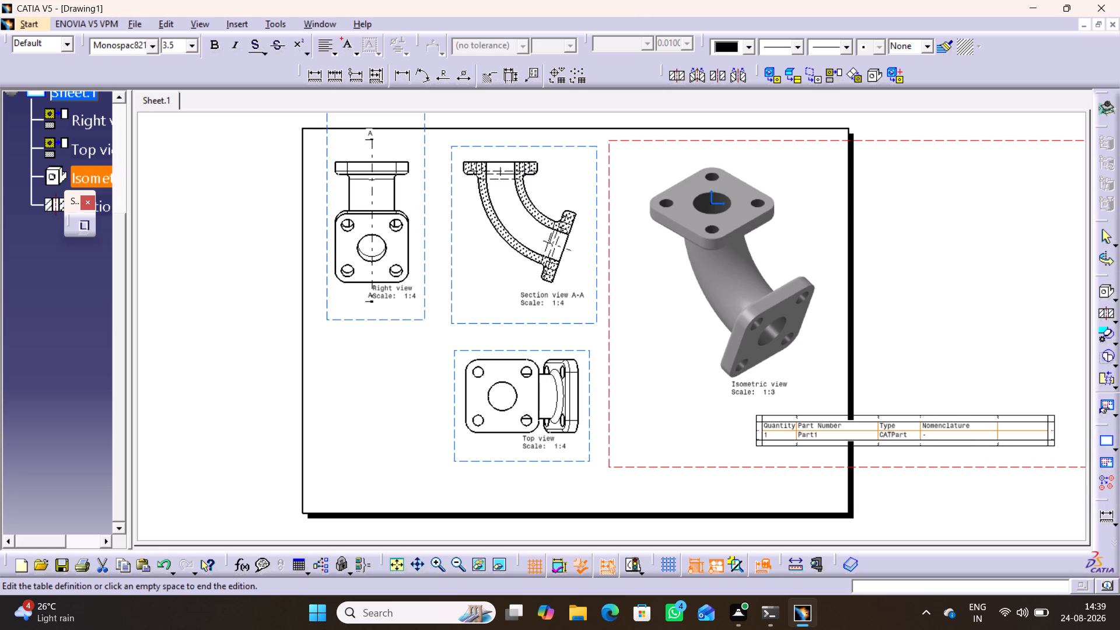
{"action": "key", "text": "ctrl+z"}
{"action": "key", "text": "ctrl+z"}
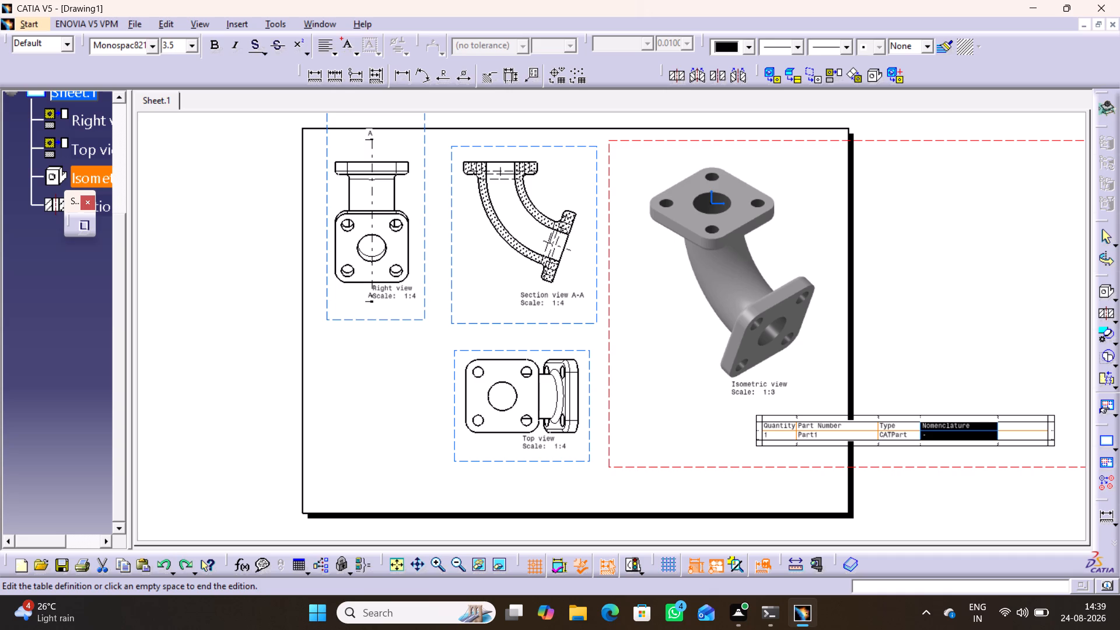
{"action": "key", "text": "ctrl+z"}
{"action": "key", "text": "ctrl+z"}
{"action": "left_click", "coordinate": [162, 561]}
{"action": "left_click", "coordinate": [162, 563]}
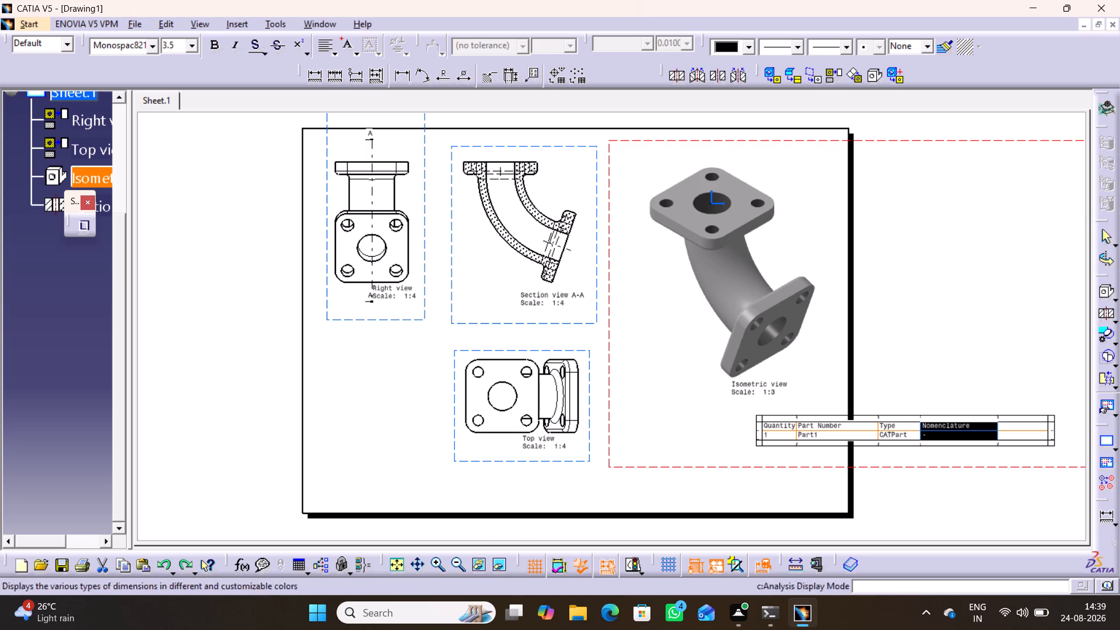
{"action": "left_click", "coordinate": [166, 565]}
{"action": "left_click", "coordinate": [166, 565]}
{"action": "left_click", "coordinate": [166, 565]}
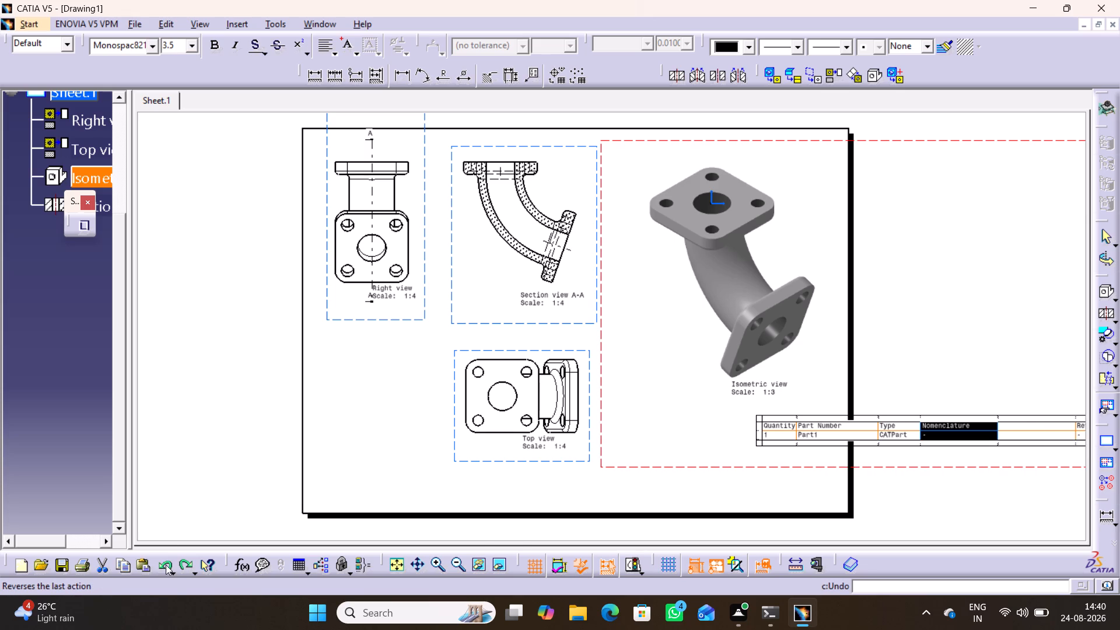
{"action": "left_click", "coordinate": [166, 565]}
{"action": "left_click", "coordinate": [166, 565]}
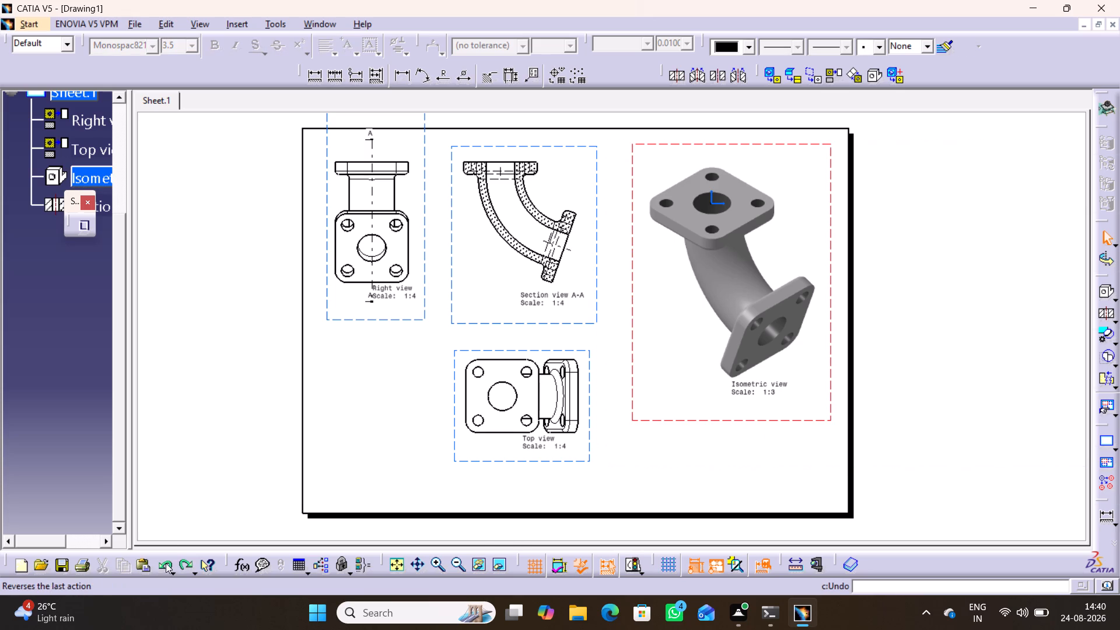
Save the drawing as a CATDrawing named "Pipe connector" in the Catia folder under Intern projects on the Desktop.
{"action": "left_click", "coordinate": [253, 274]}
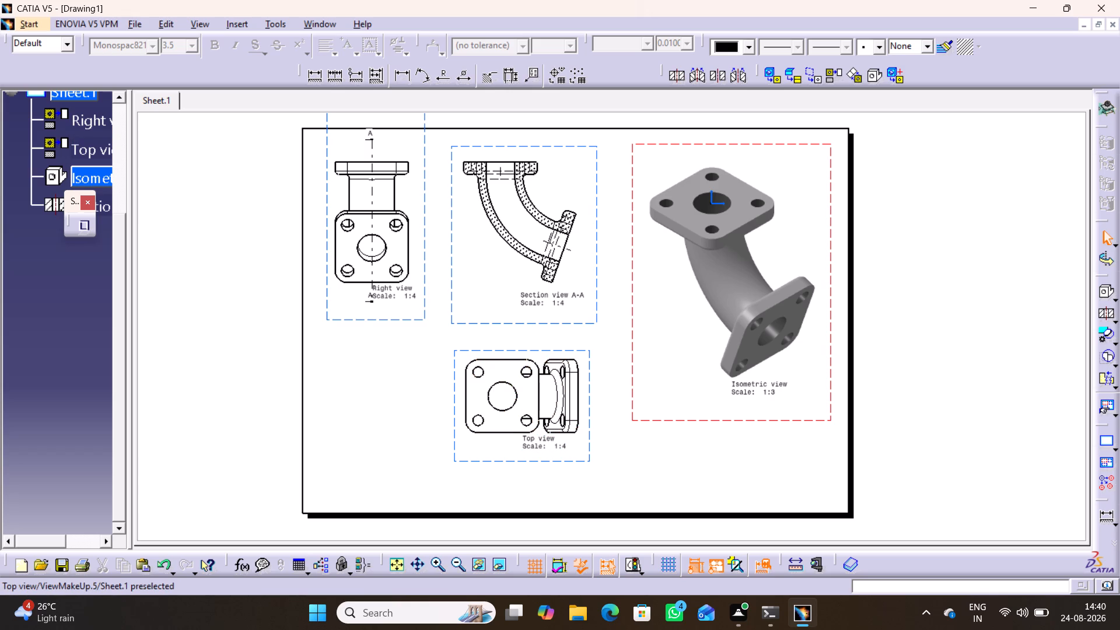
{"action": "key", "text": "ctrl+s"}
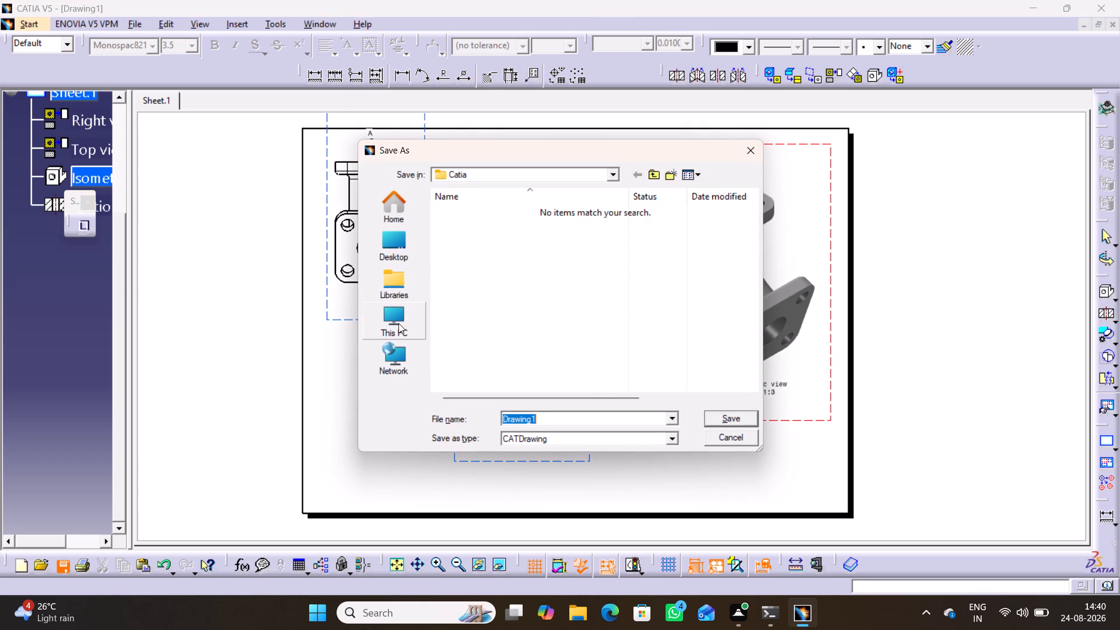
{"action": "left_click", "coordinate": [400, 256]}
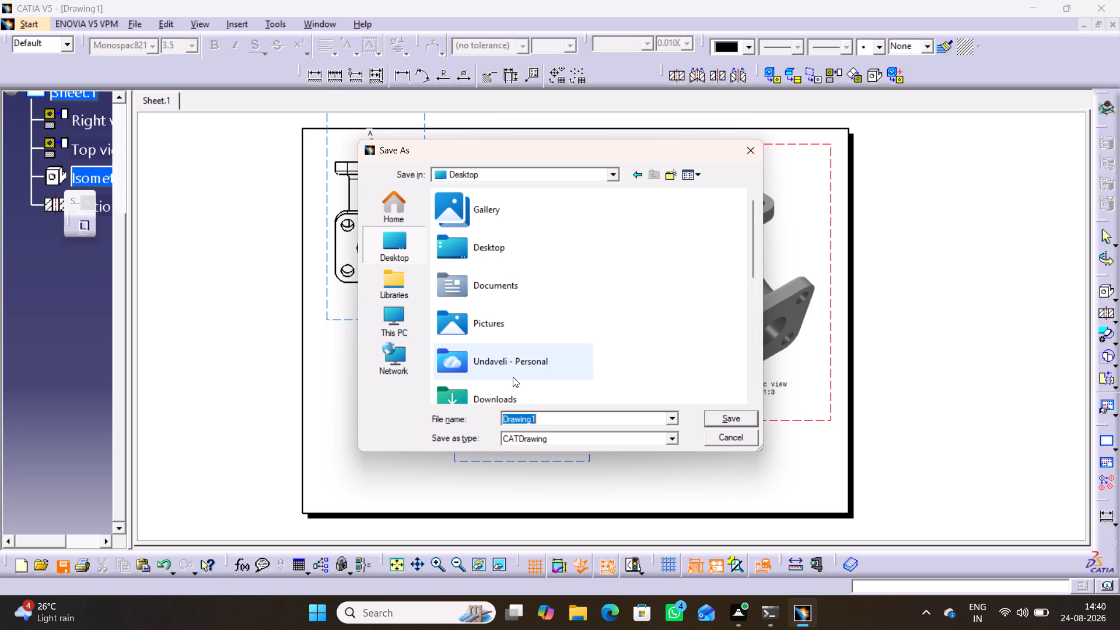
{"action": "scroll", "coordinate": [514, 377], "scroll_direction": "down", "scroll_amount": 4}
{"action": "left_click", "coordinate": [508, 348]}
{"action": "double_click", "coordinate": [514, 342]}
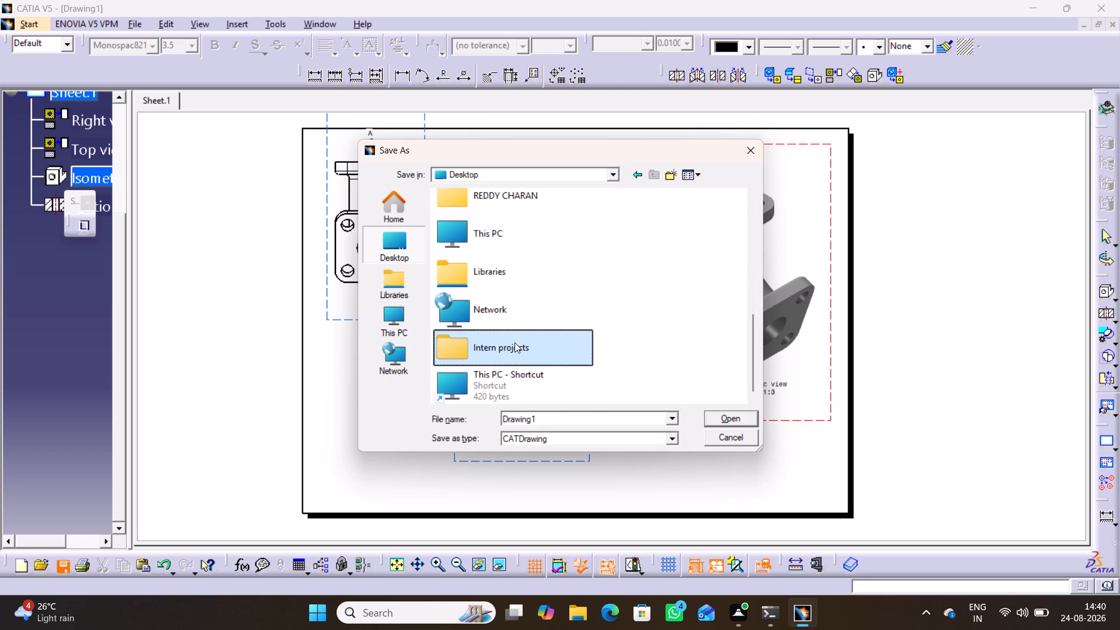
{"action": "double_click", "coordinate": [466, 207]}
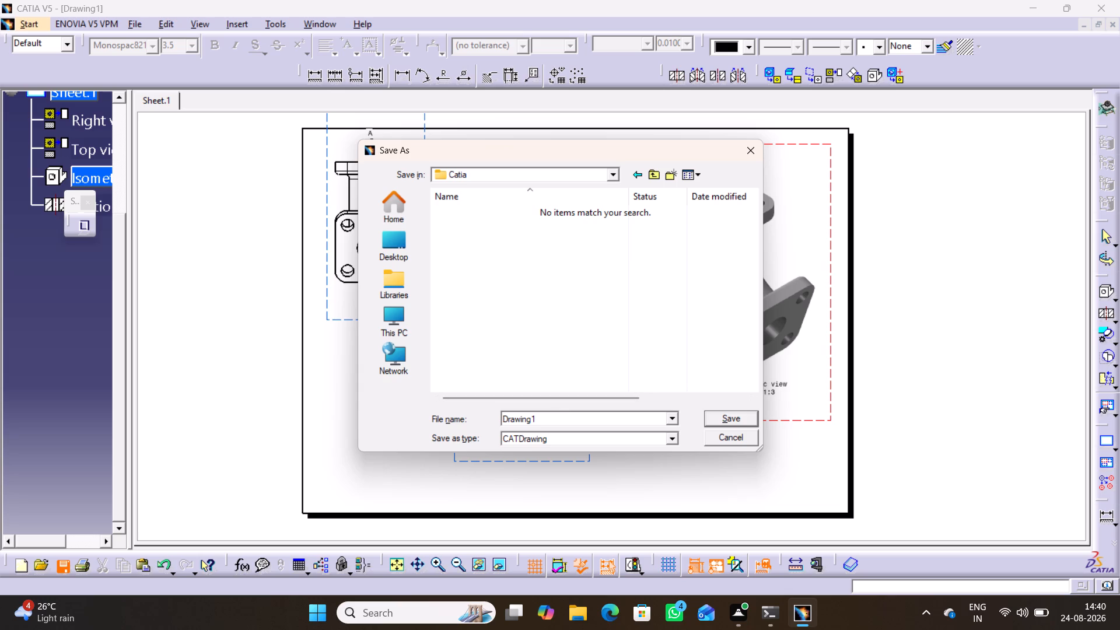
{"action": "left_click_drag", "start_coordinate": [550, 420], "coordinate": [494, 419]}
{"action": "type", "text": "op"}
{"action": "key", "text": "BackSpace"}
{"action": "key", "text": "BackSpace"}
{"action": "type", "text": "Pipe connector"}
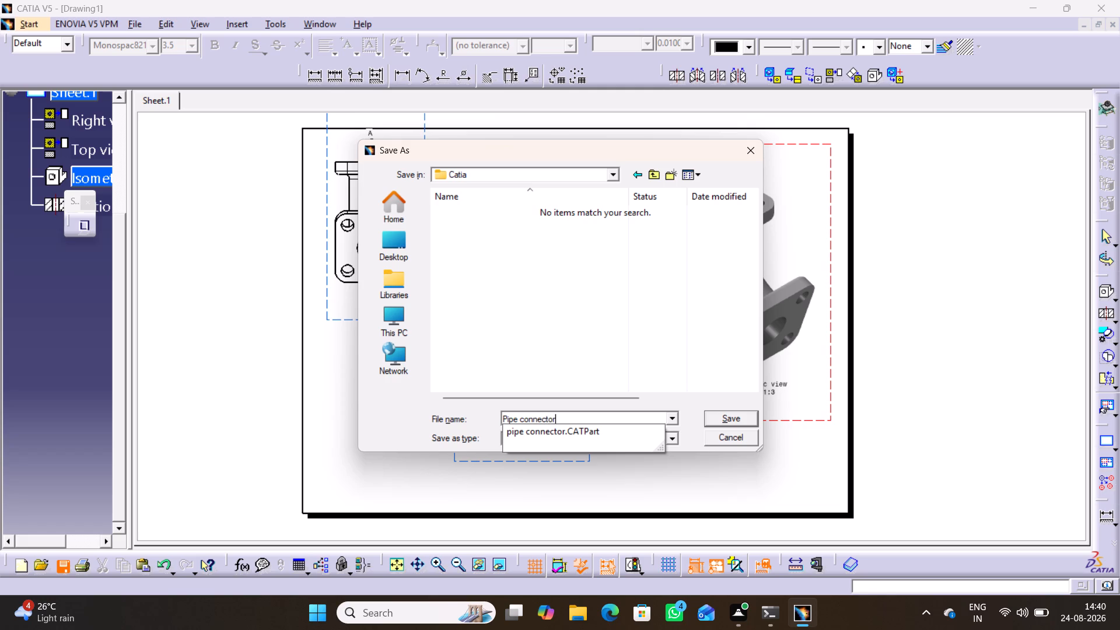
{"action": "left_click", "coordinate": [734, 421]}
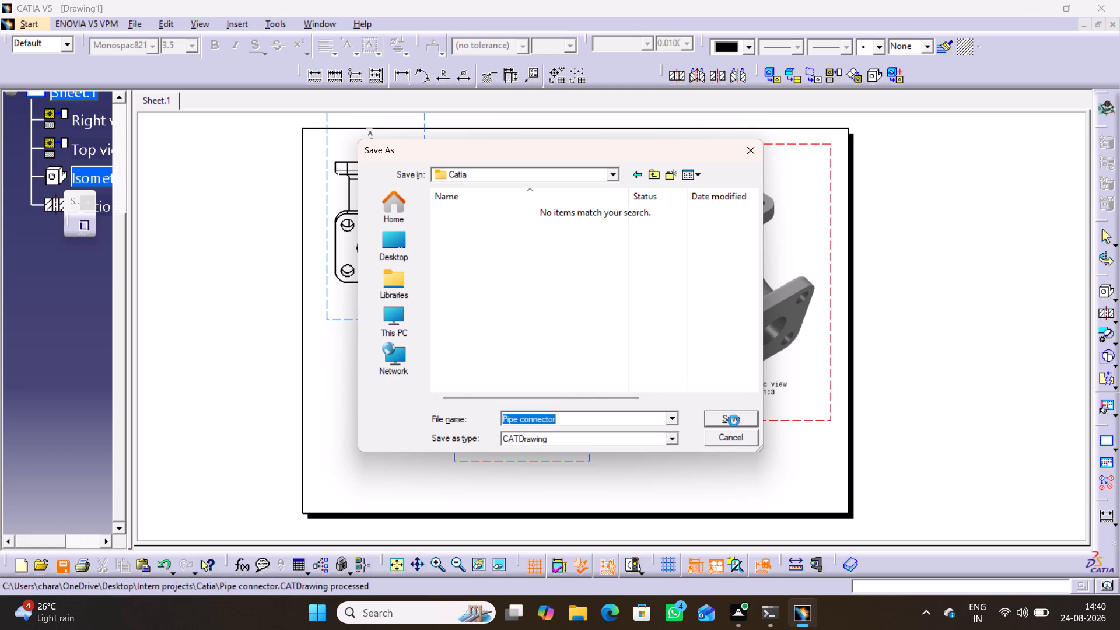